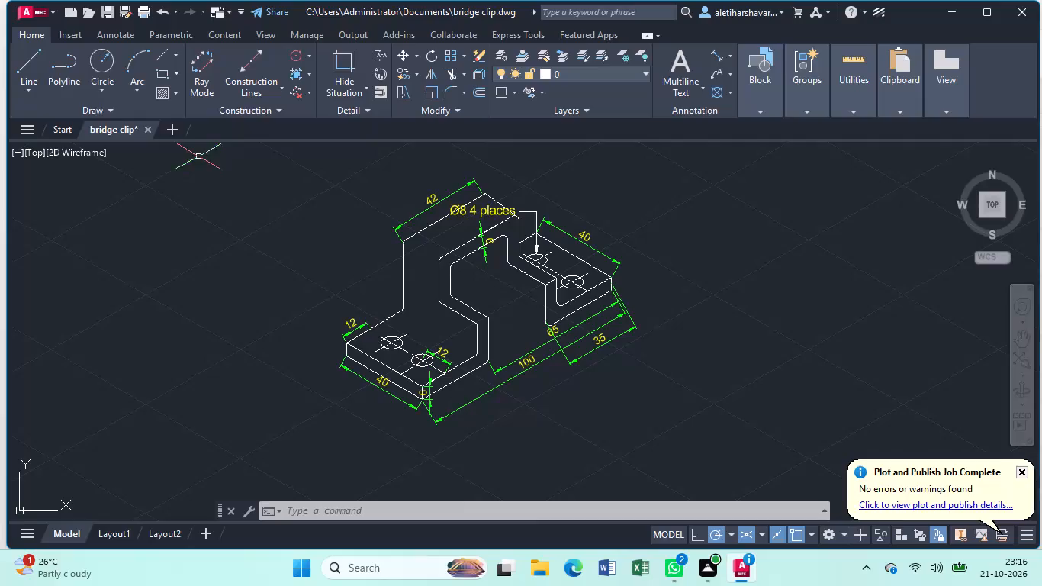
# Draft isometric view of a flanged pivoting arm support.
# Close the bridge clip drawing without saving its changes.
pyautogui.click(148, 128)
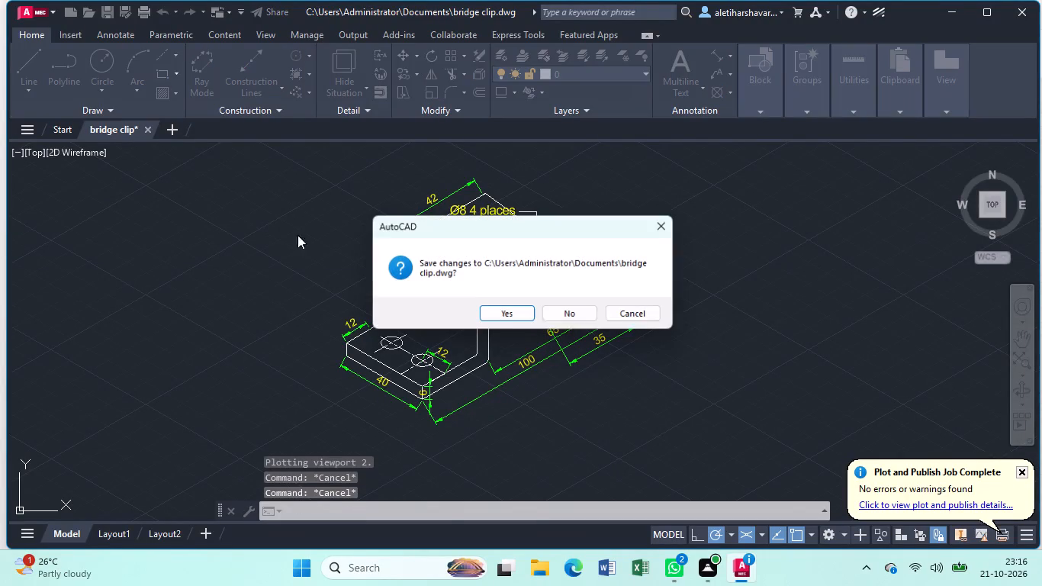
pyautogui.click(558, 314)
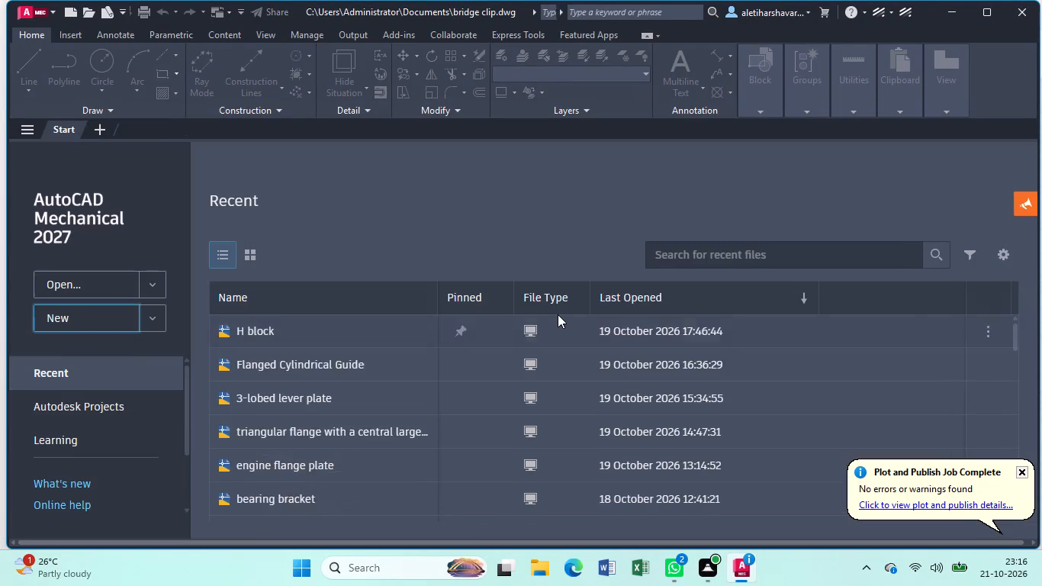
# Create a new drawing from the acadiso.dwt template.
pyautogui.click(108, 312)
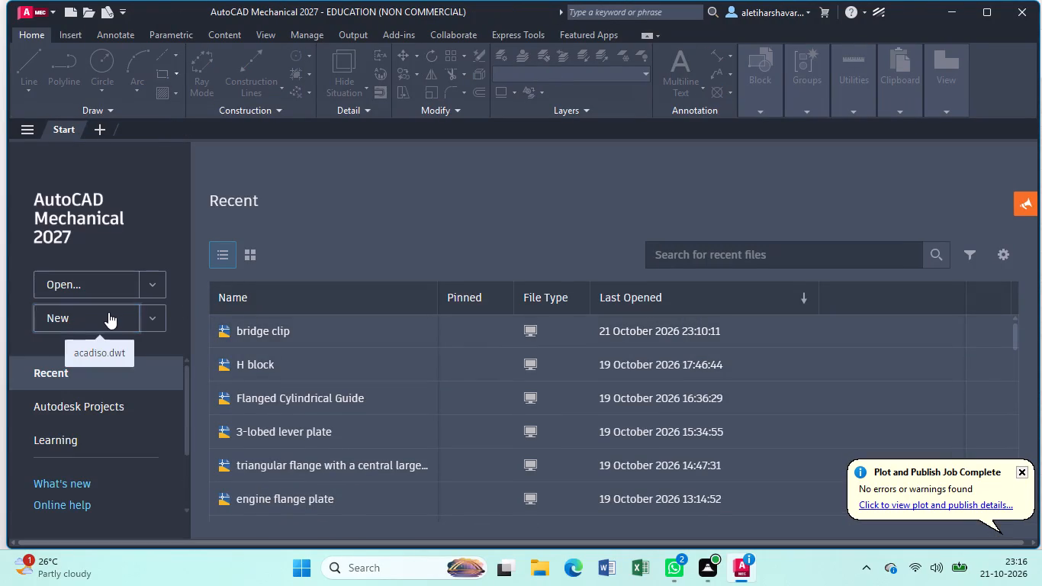
pyautogui.write('lo')
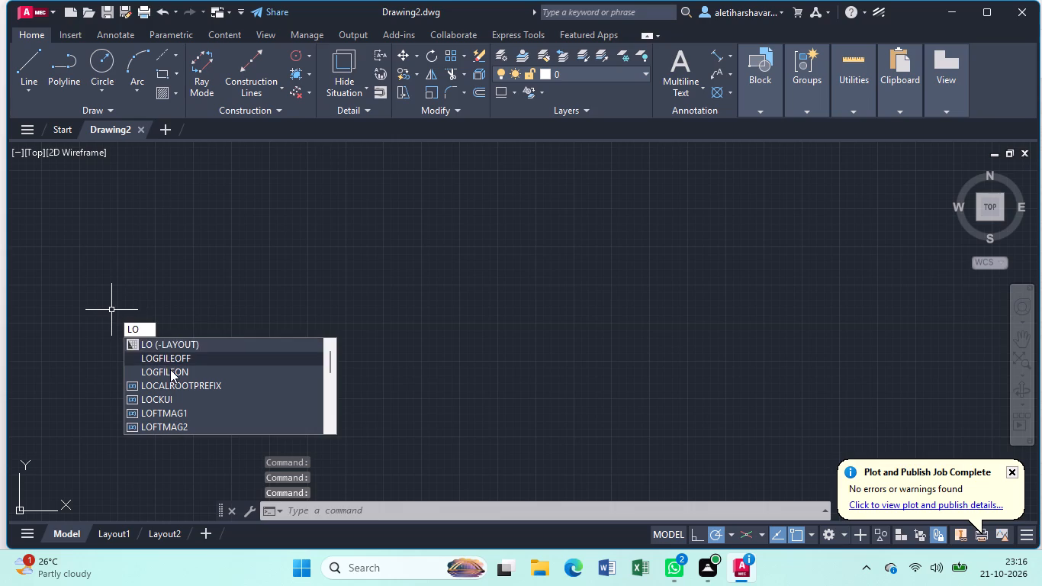
pyautogui.click(170, 370)
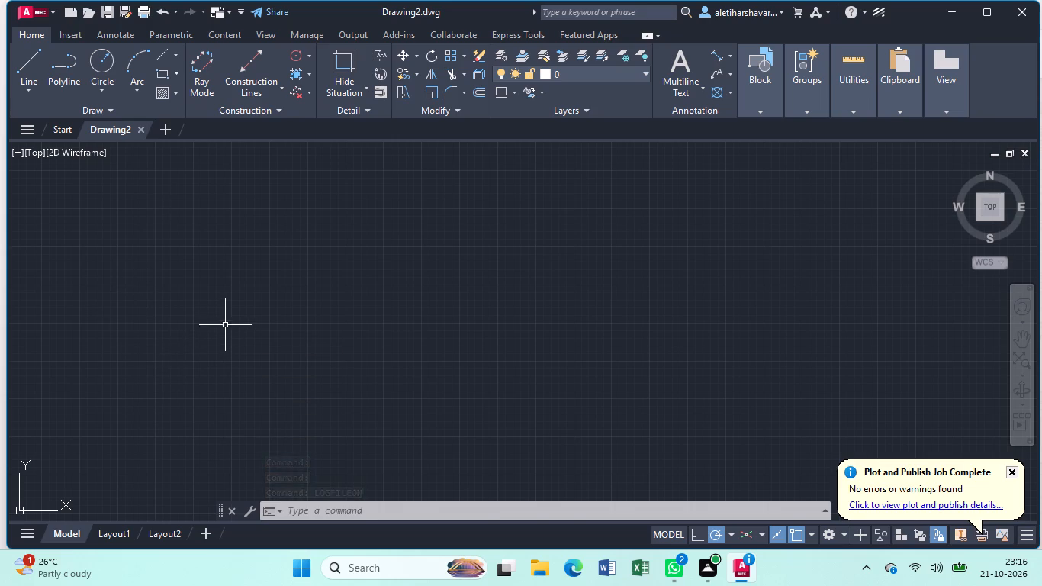
# Turn on isometric drafting with the top isoplane.
pyautogui.click(741, 531)
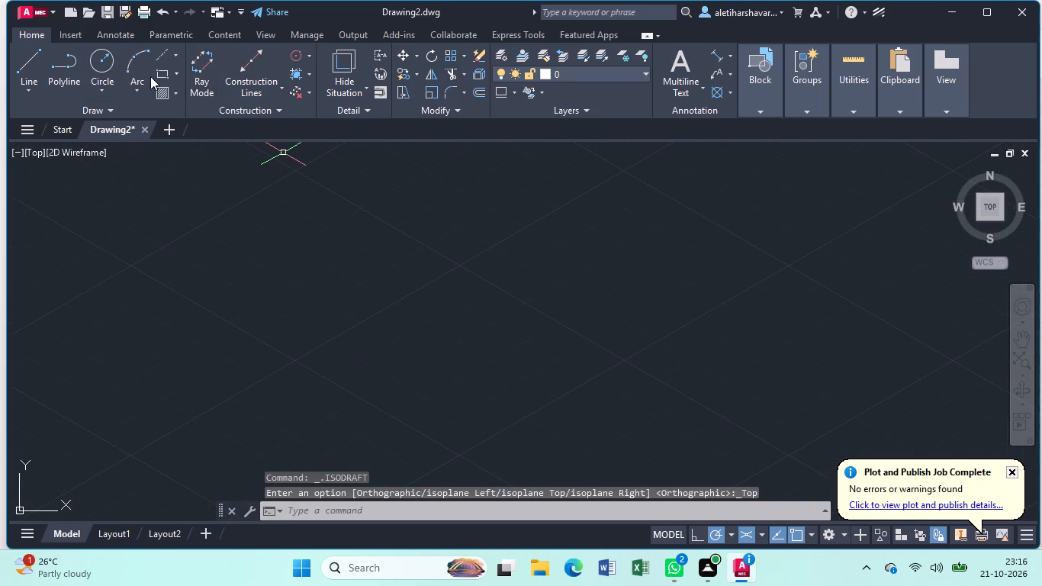
# Start an ellipse as an isocircle centred in the empty drawing area and cycle its orientation to the left isoplane.
pyautogui.press('e')
pyautogui.write('ll')
pyautogui.press('Return')
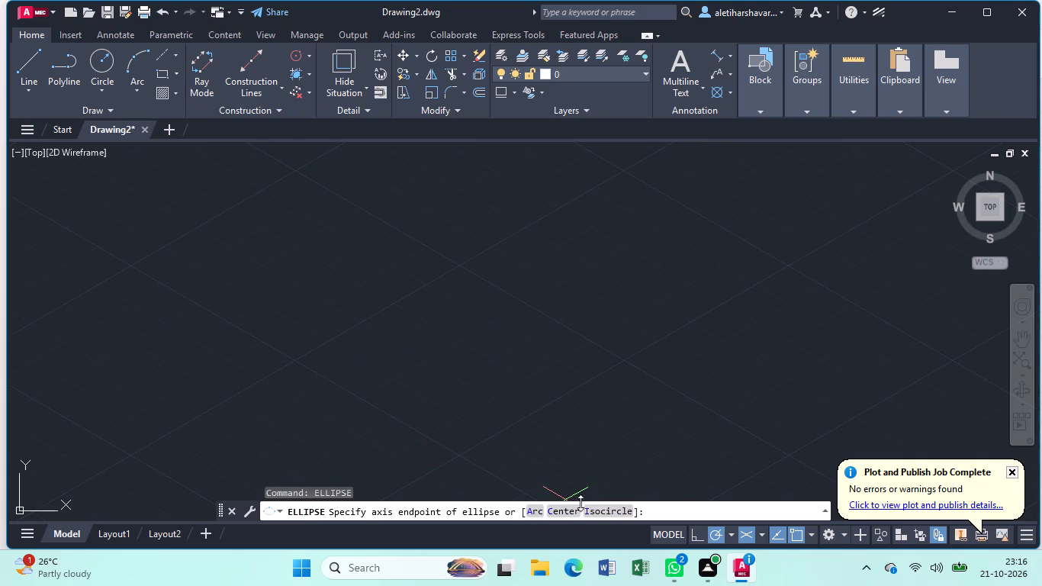
pyautogui.click(619, 510)
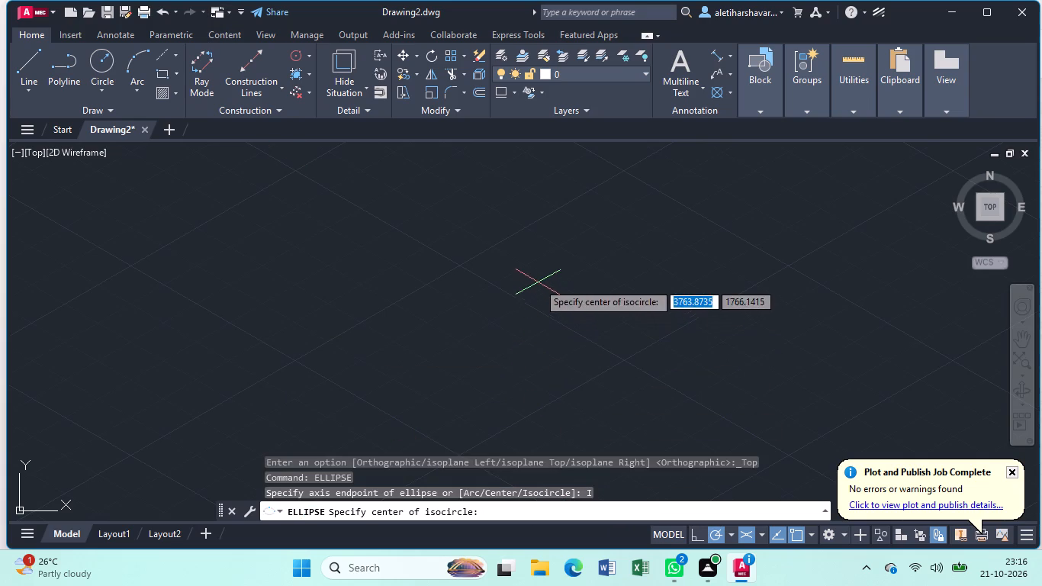
pyautogui.click(538, 282)
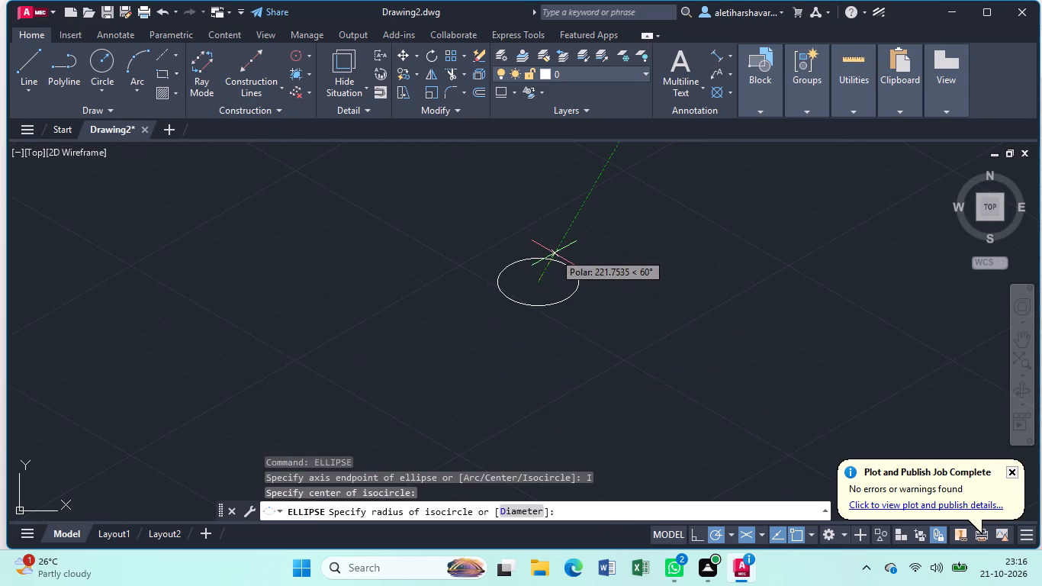
pyautogui.press('F5')
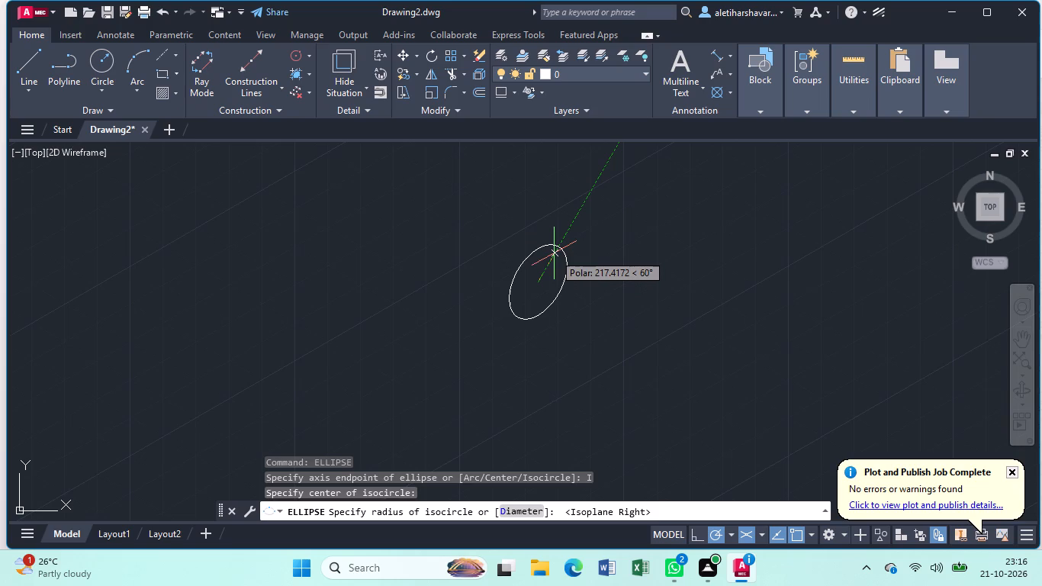
pyautogui.press('F5')
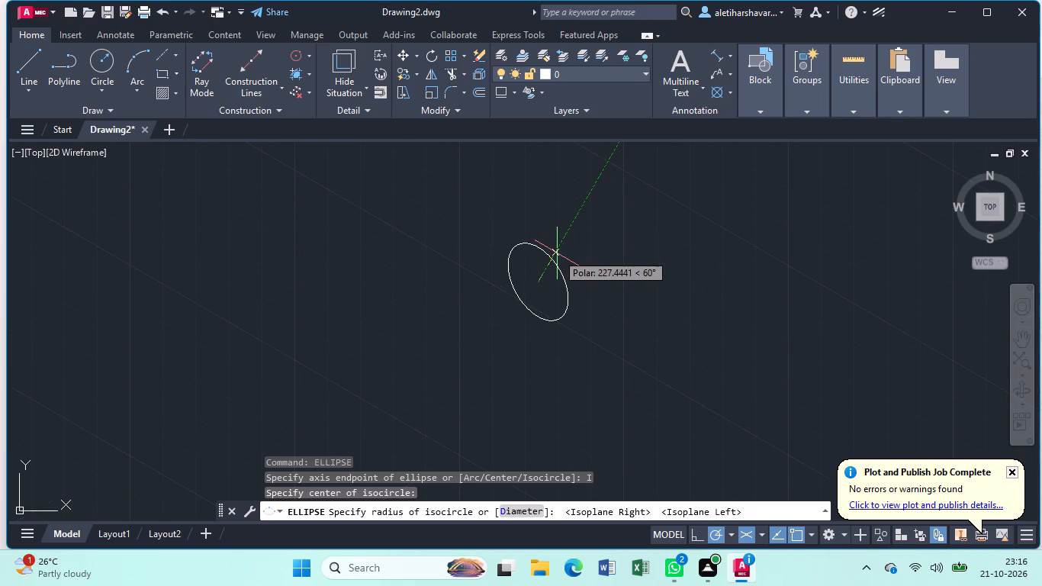
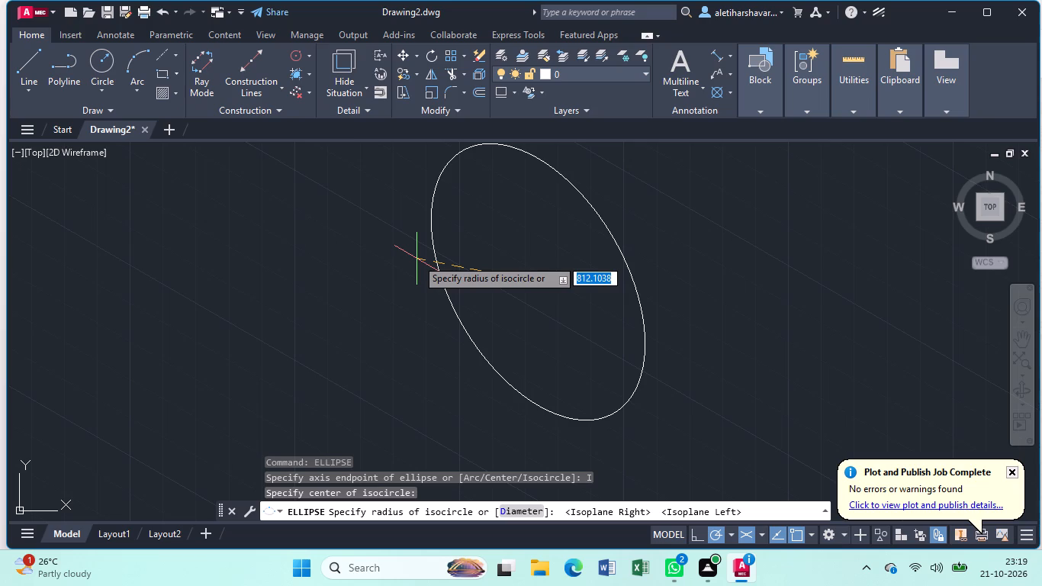
# Set the isocircle's radius to 49 to finish it on the left isoplane.
pyautogui.press('4')
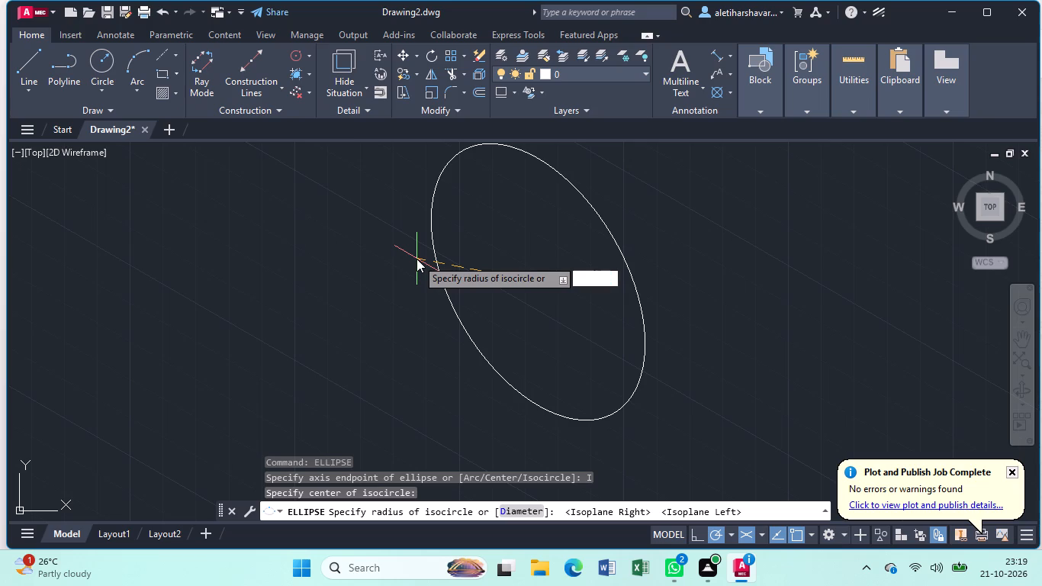
pyautogui.press('9')
pyautogui.press('Return')
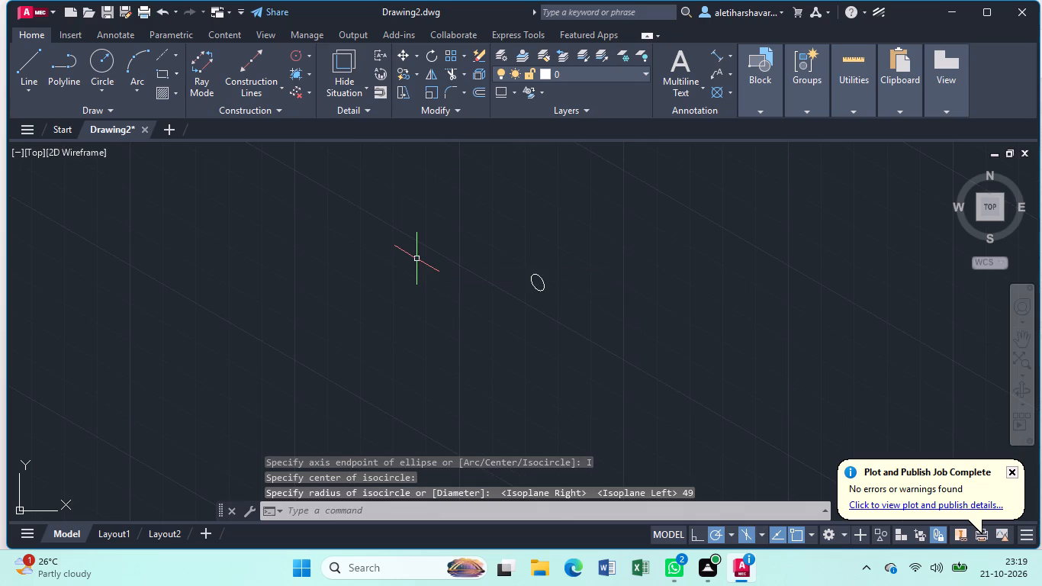
# Draw a 15-unit line from the isocircle's centre along the 210° isometric direction to mark the disc's thickness.
pyautogui.scroll(2, 551, 247)
pyautogui.moveTo(532, 330); pyautogui.dragTo(552, 250, button='middle')
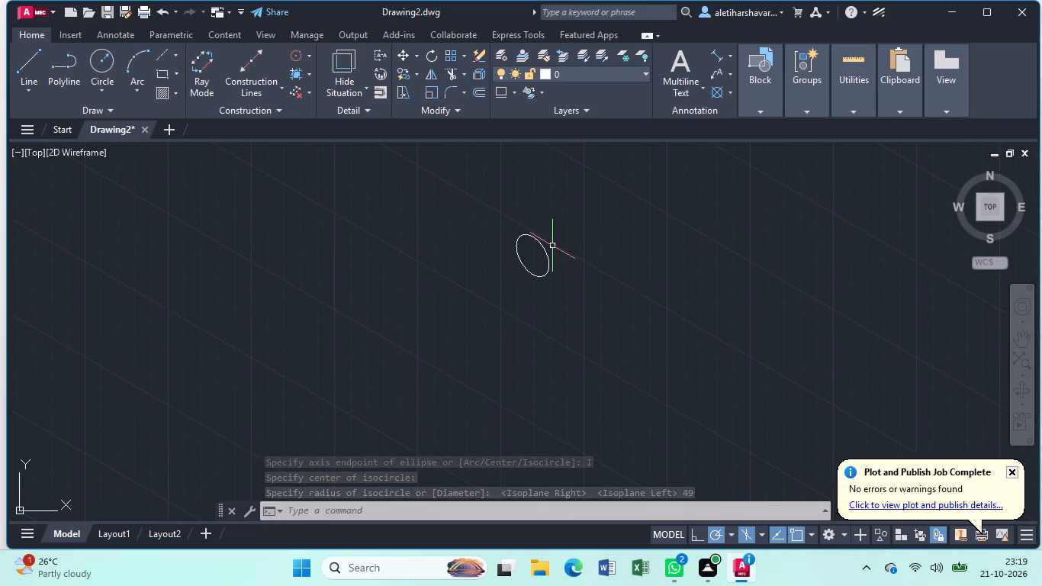
pyautogui.scroll(4, 552, 246)
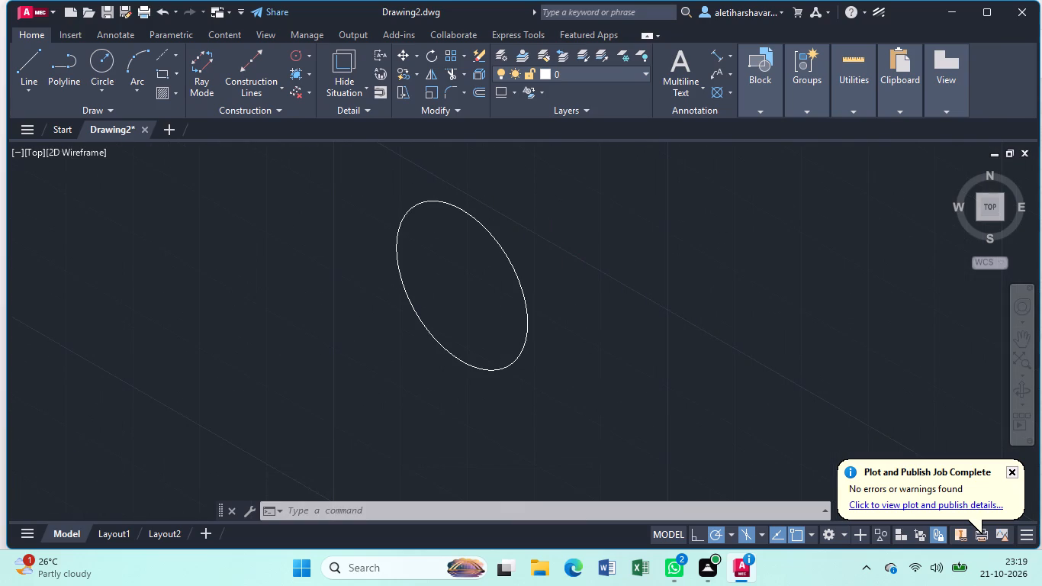
pyautogui.scroll(-1, 552, 243)
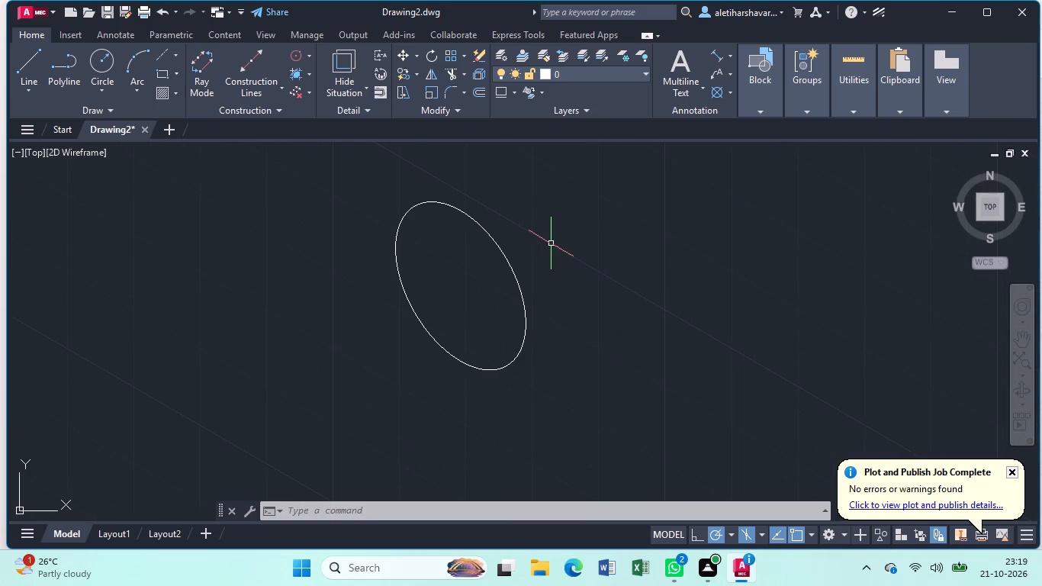
pyautogui.press('l')
pyautogui.press('Return')
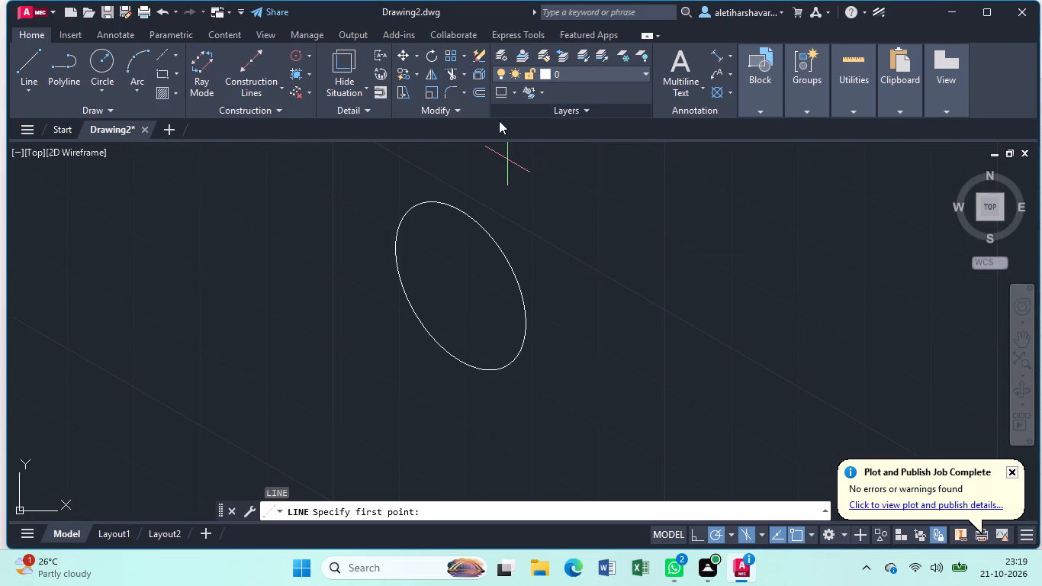
pyautogui.click(462, 285)
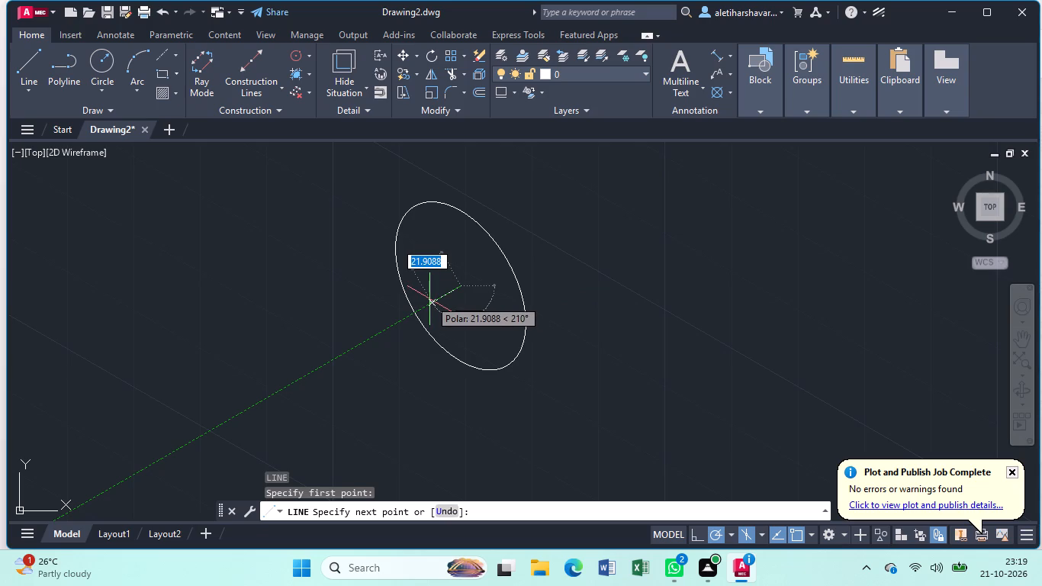
pyautogui.press('1')
pyautogui.press('5')
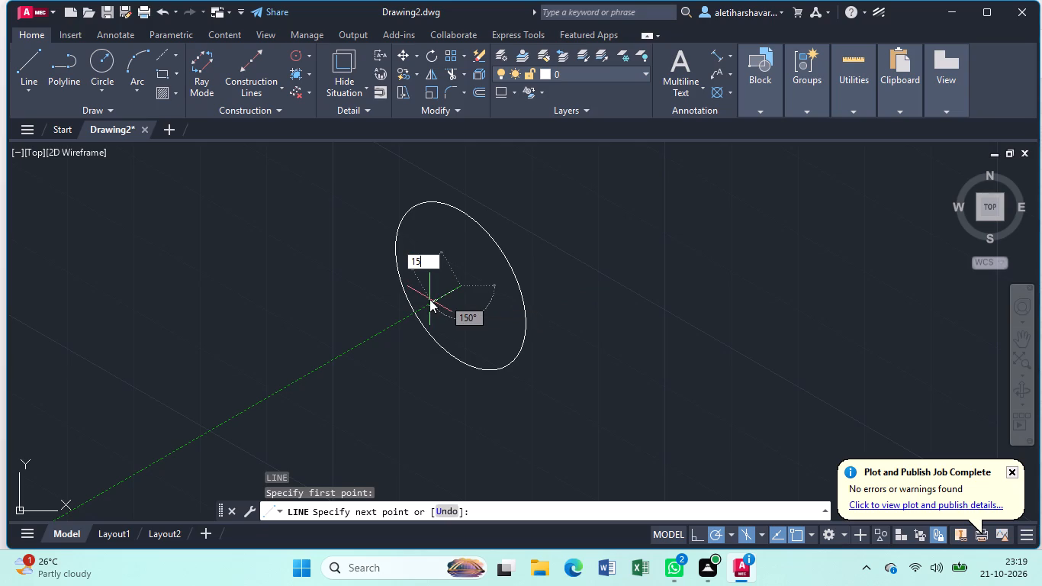
pyautogui.press('Return')
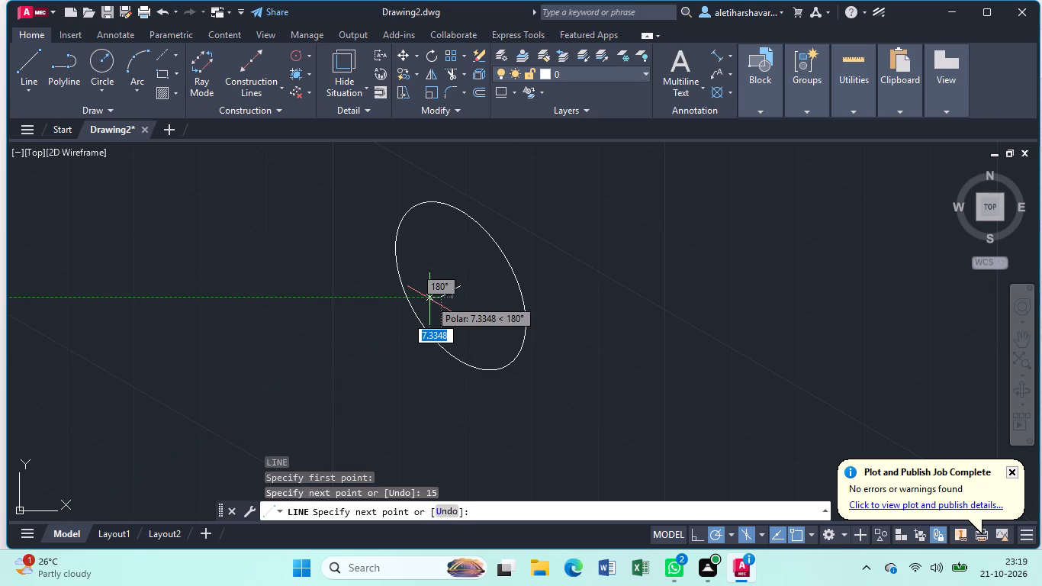
pyautogui.press('Escape')
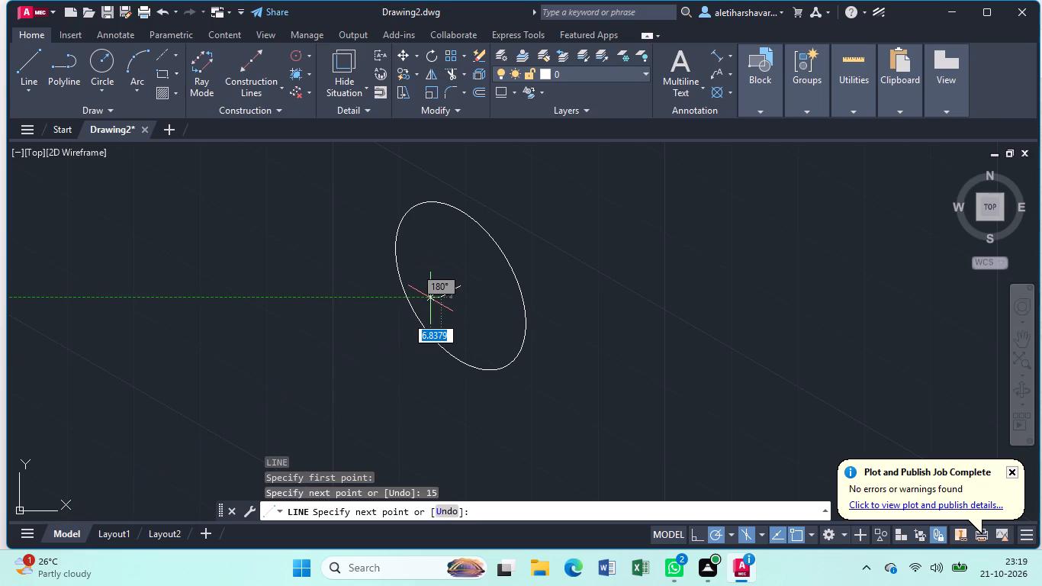
# Copy the isocircle from its centre to the far end of the 15-unit line.
pyautogui.click(503, 255)
pyautogui.write('co')
pyautogui.press('Return')
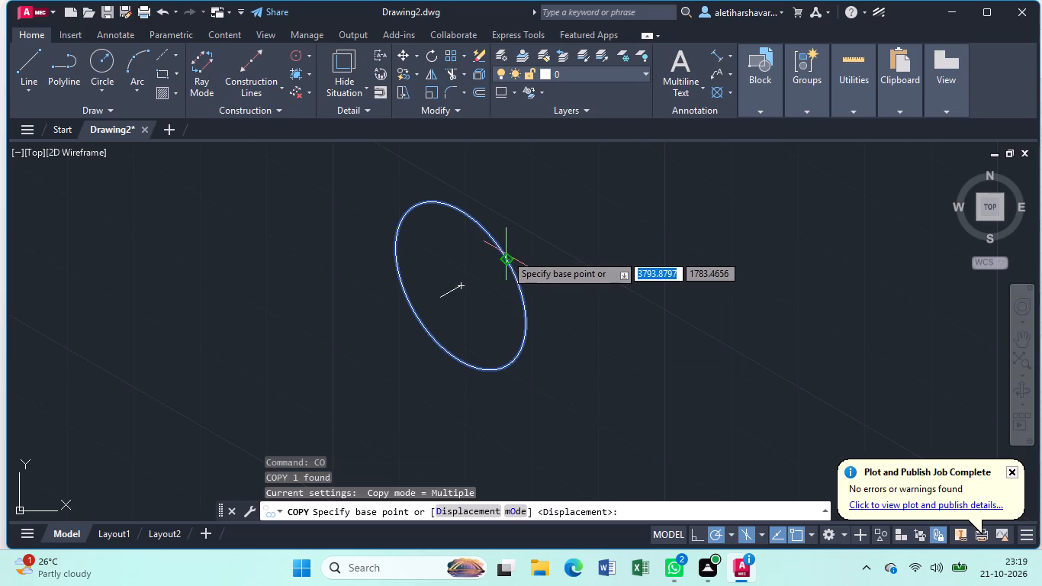
pyautogui.click(463, 285)
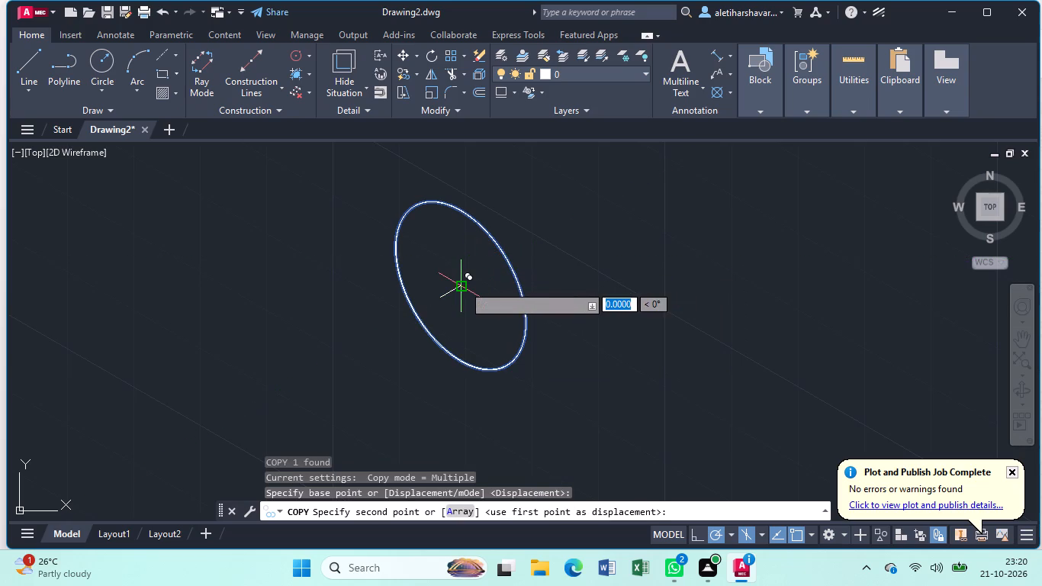
pyautogui.click(437, 298)
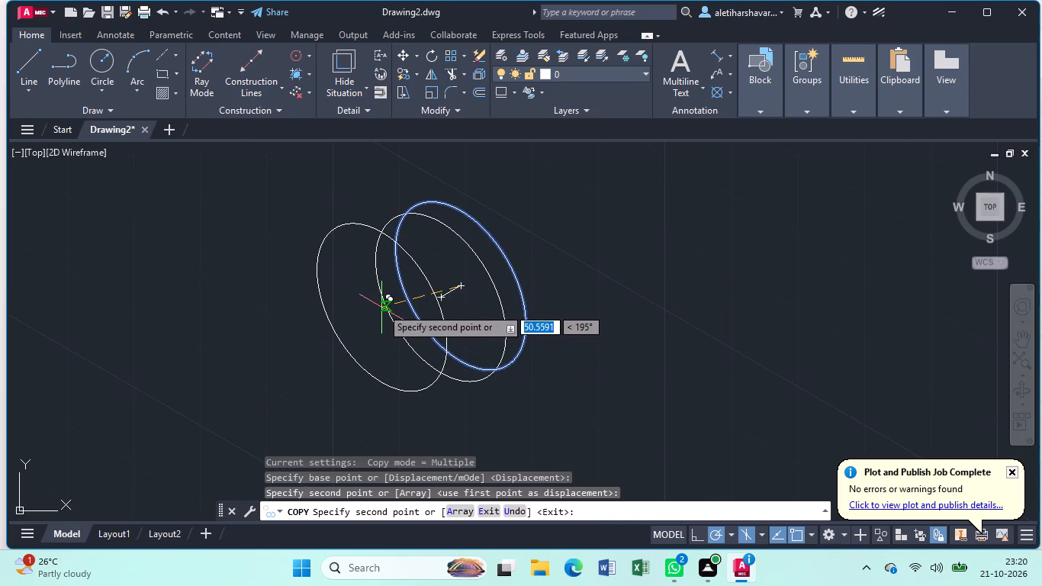
pyautogui.press('Escape')
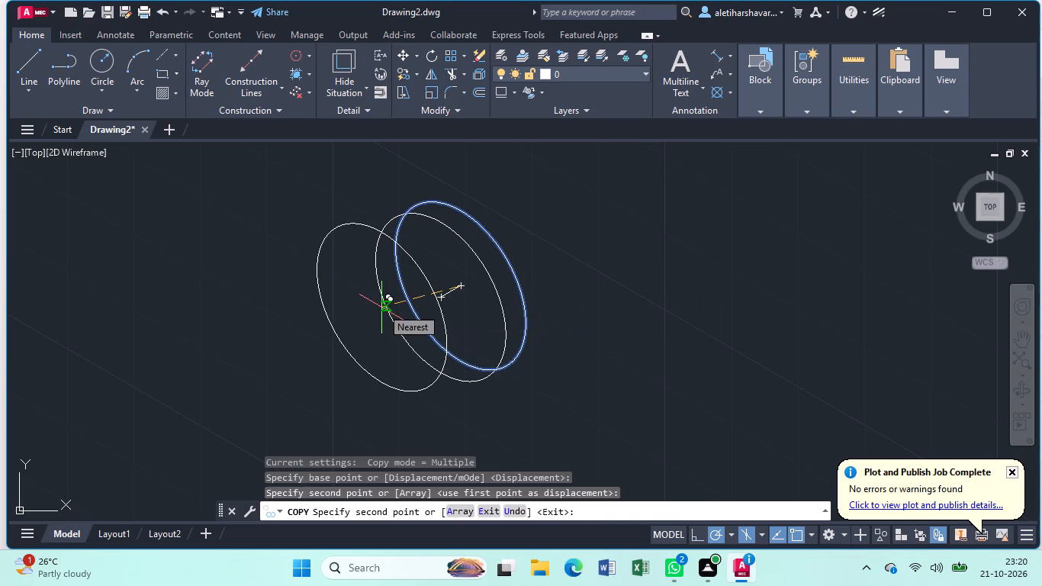
# Draw a short line joining the upper edges of the two isocircles.
pyautogui.press('l')
pyautogui.press('Return')
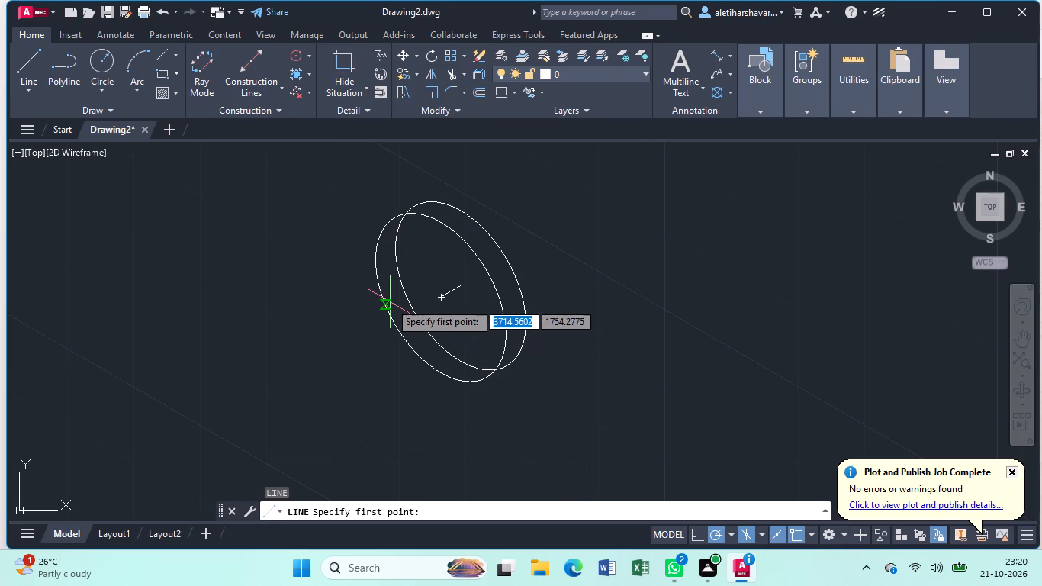
pyautogui.click(415, 202)
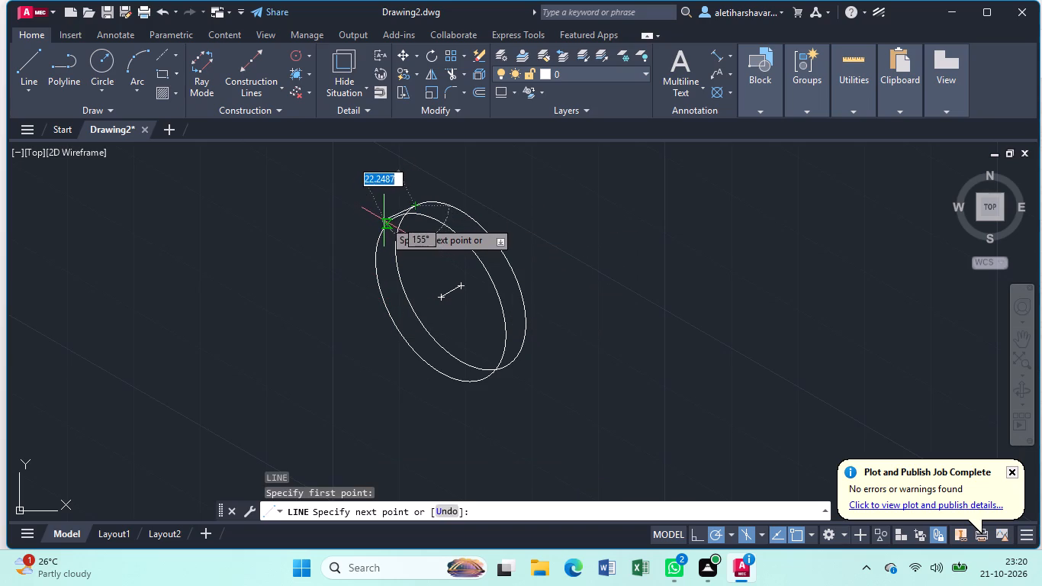
pyautogui.click(394, 219)
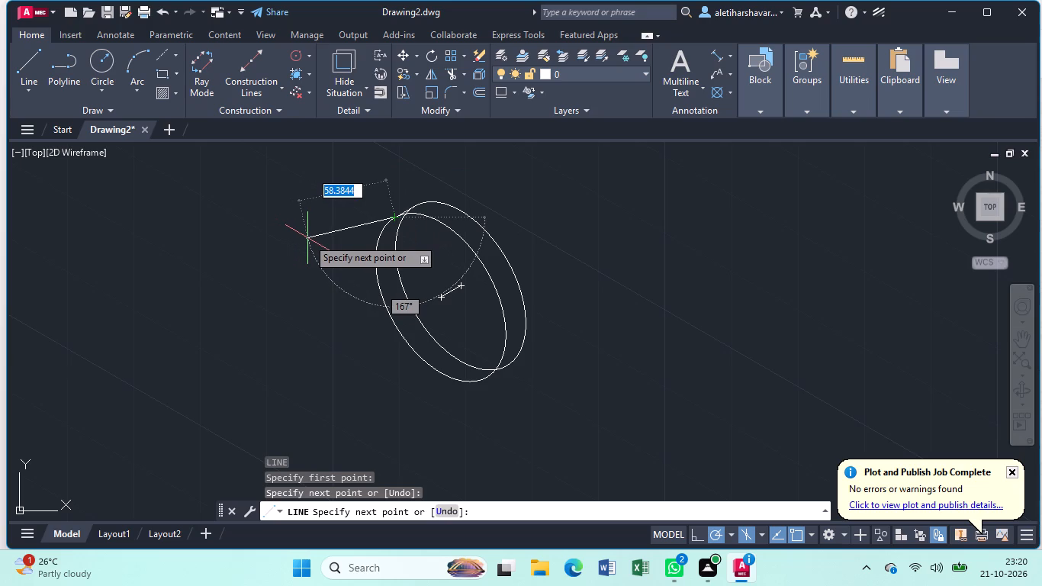
pyautogui.press('Escape')
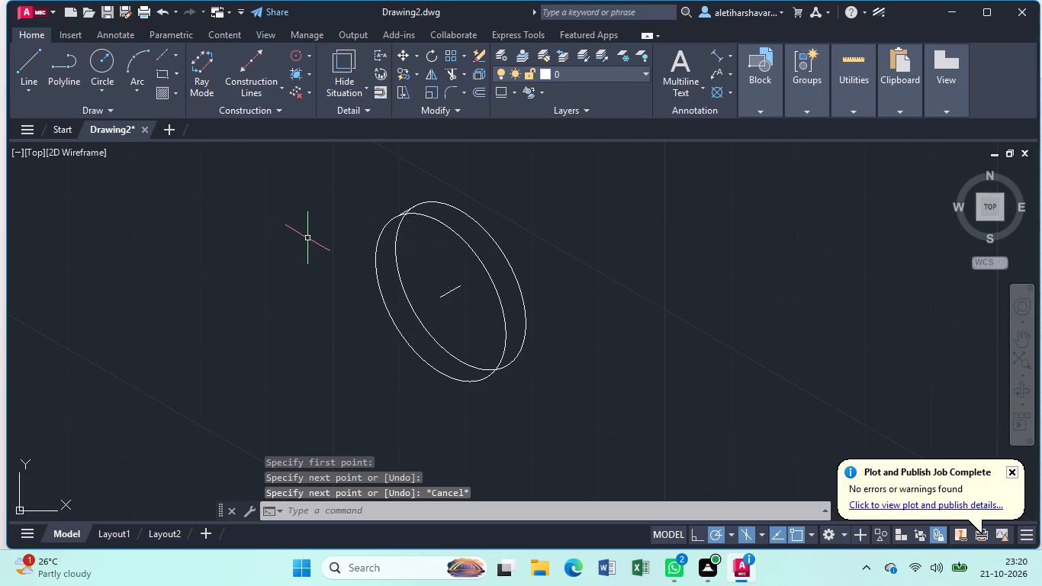
# Trim away the hidden part of the rear isocircle that lies behind the front one.
pyautogui.press('t')
pyautogui.press('r')
pyautogui.press('Return')
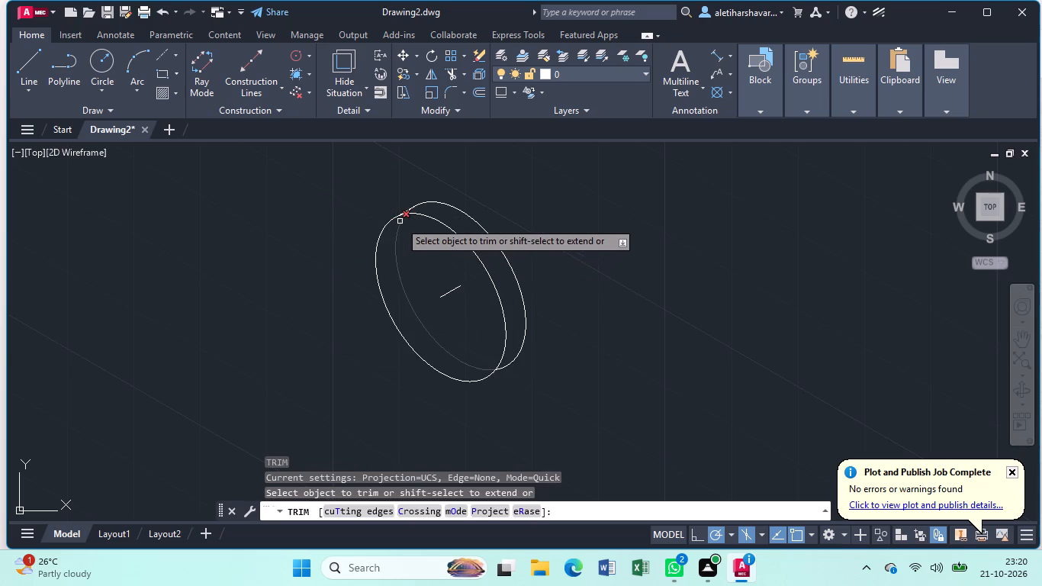
pyautogui.scroll(1, 400, 221)
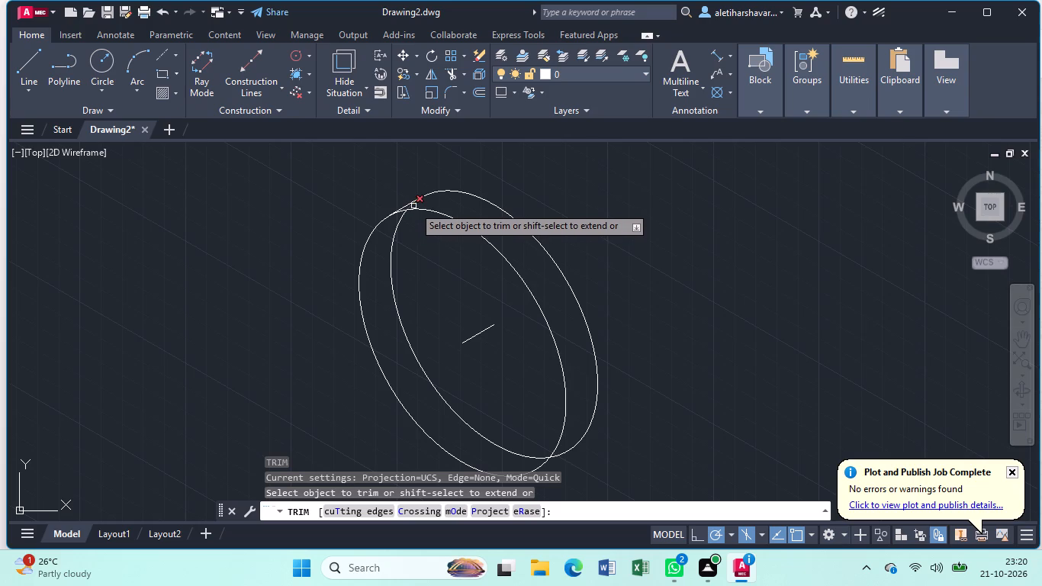
pyautogui.click(413, 206)
pyautogui.click(401, 221)
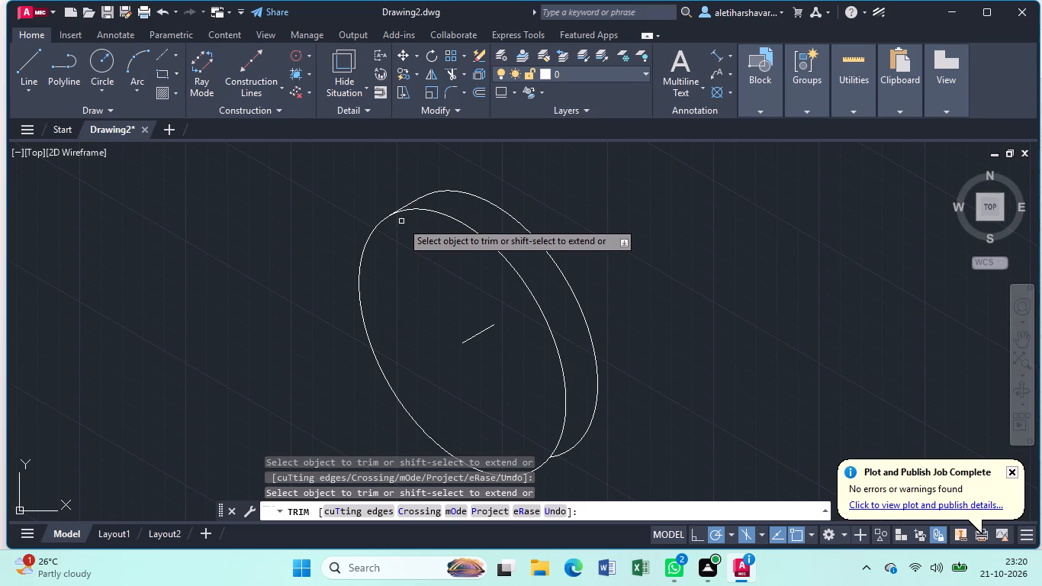
pyautogui.scroll(-1, 401, 221)
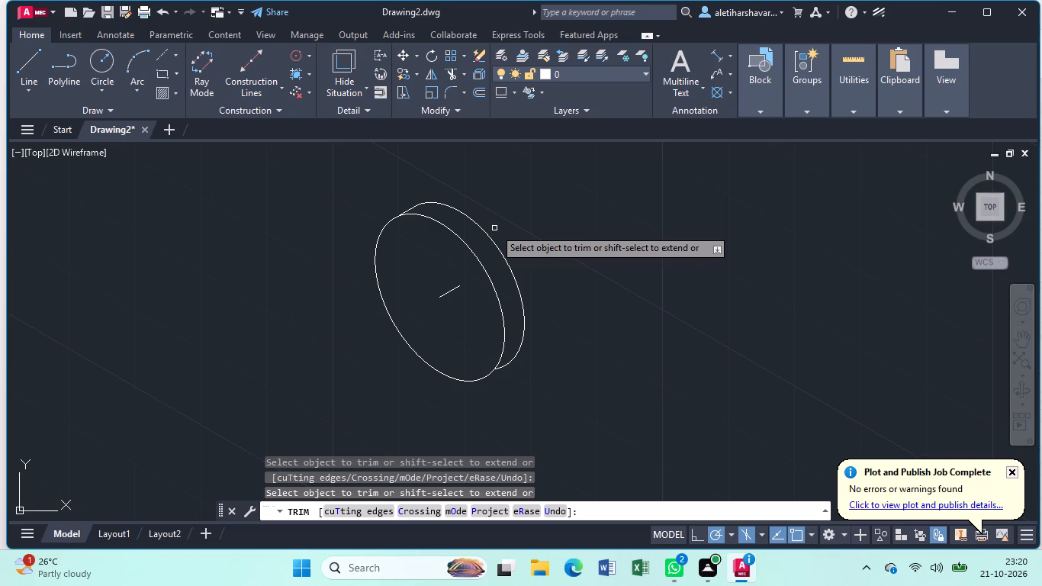
pyautogui.press('l')
pyautogui.press('Return')
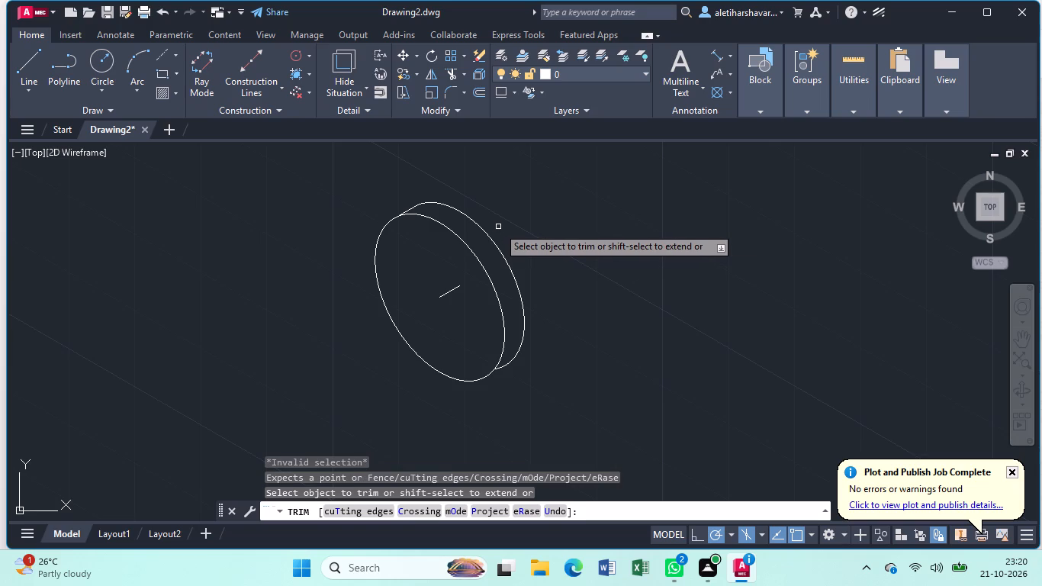
pyautogui.press('Escape')
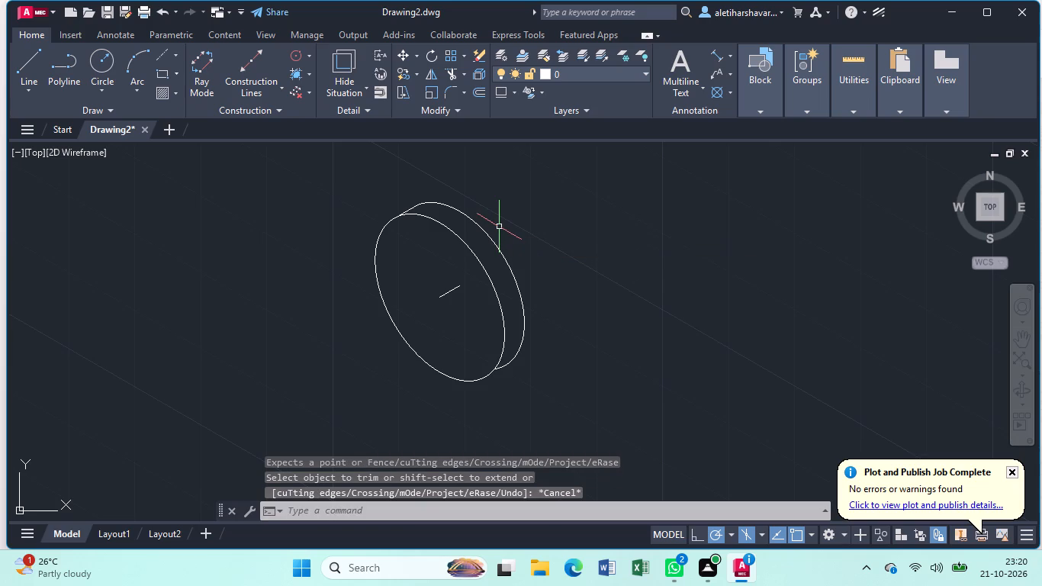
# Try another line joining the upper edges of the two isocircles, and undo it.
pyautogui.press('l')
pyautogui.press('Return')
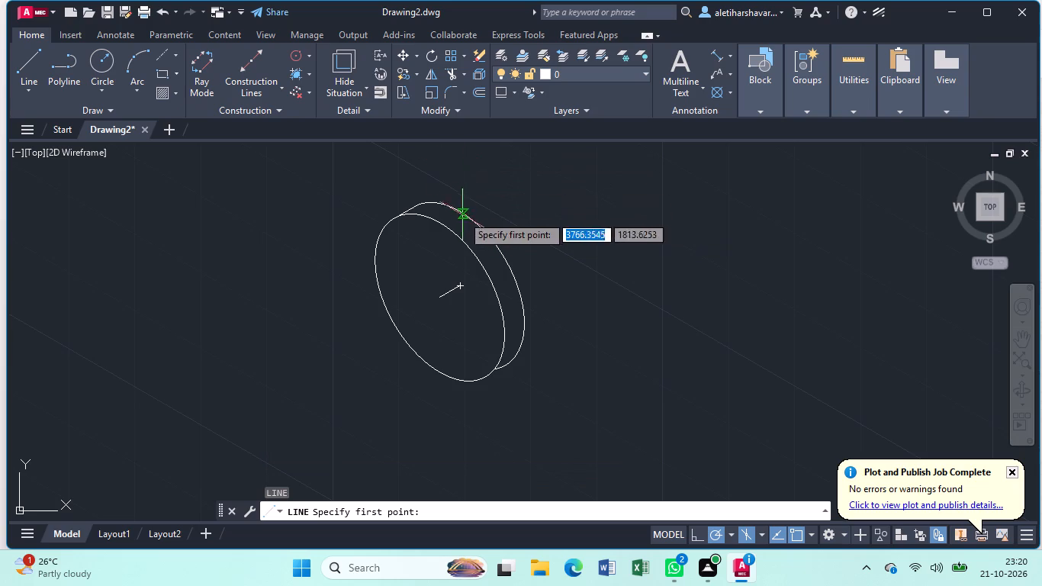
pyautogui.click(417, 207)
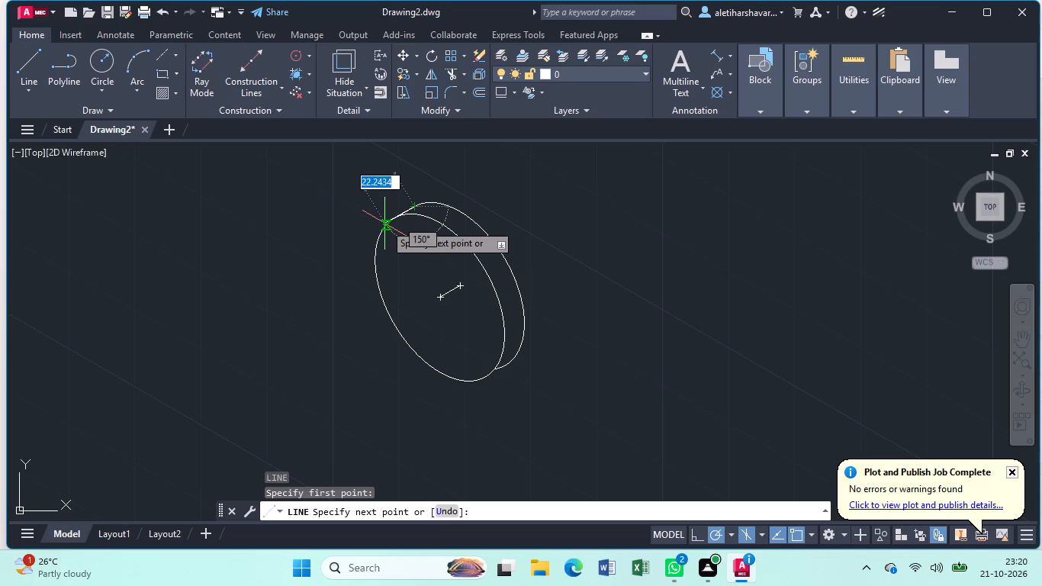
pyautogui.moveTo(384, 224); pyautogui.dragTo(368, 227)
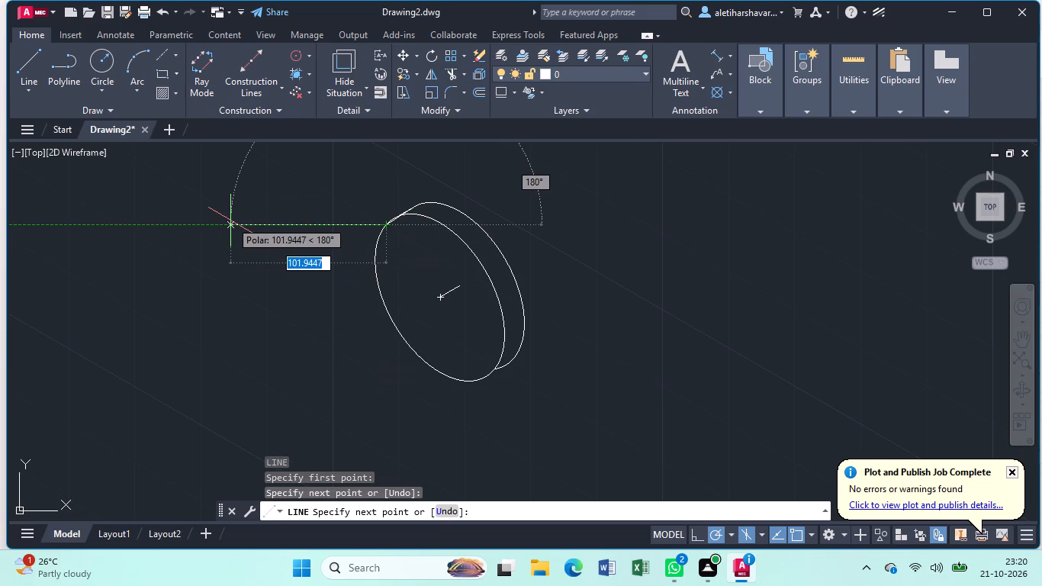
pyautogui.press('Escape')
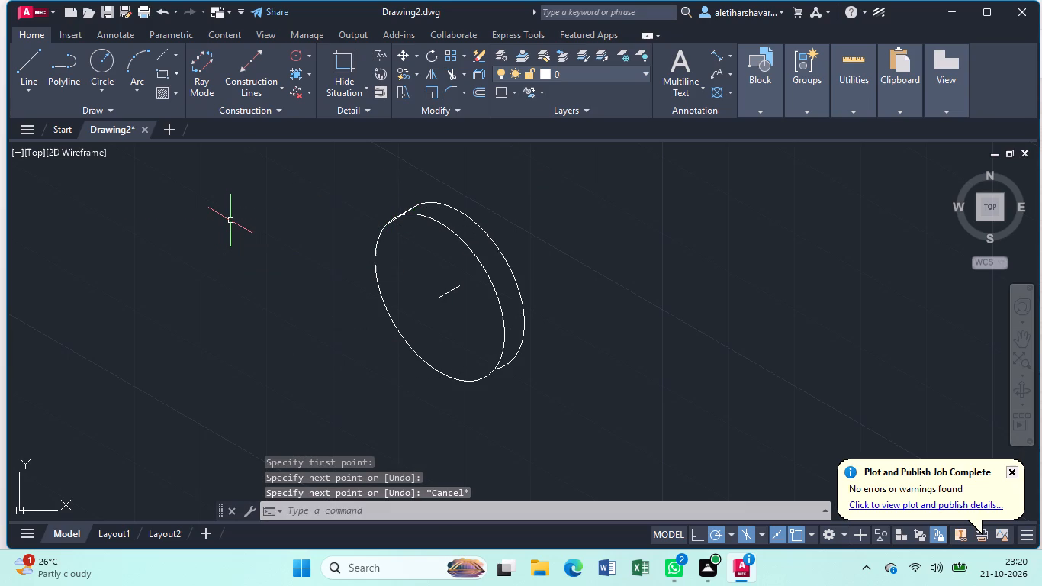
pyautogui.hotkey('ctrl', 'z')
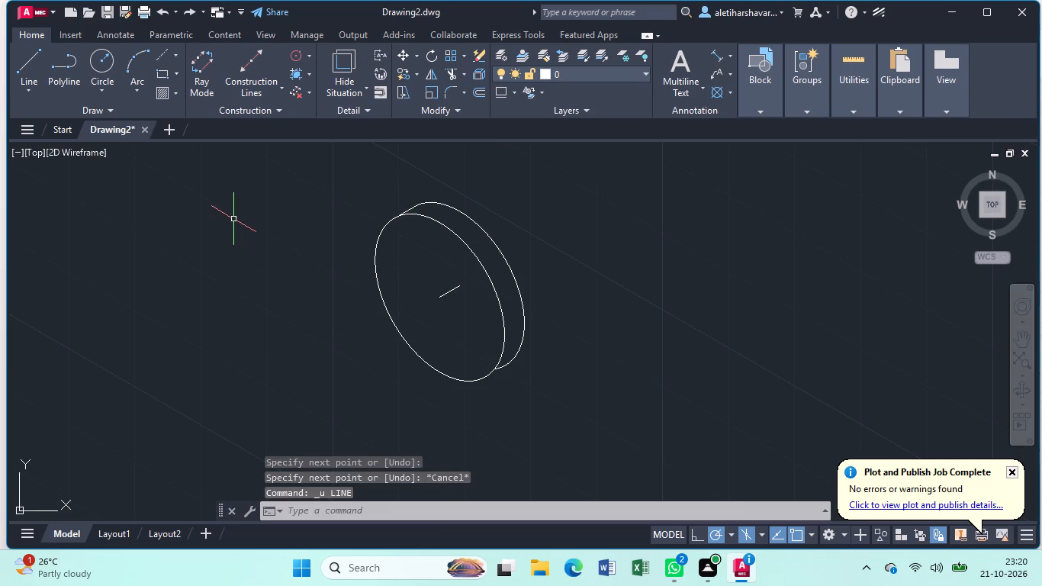
# Draw a short line joining the lower edge of the rear arc to the lower edge of the front isocircle.
pyautogui.press('l')
pyautogui.press('Return')
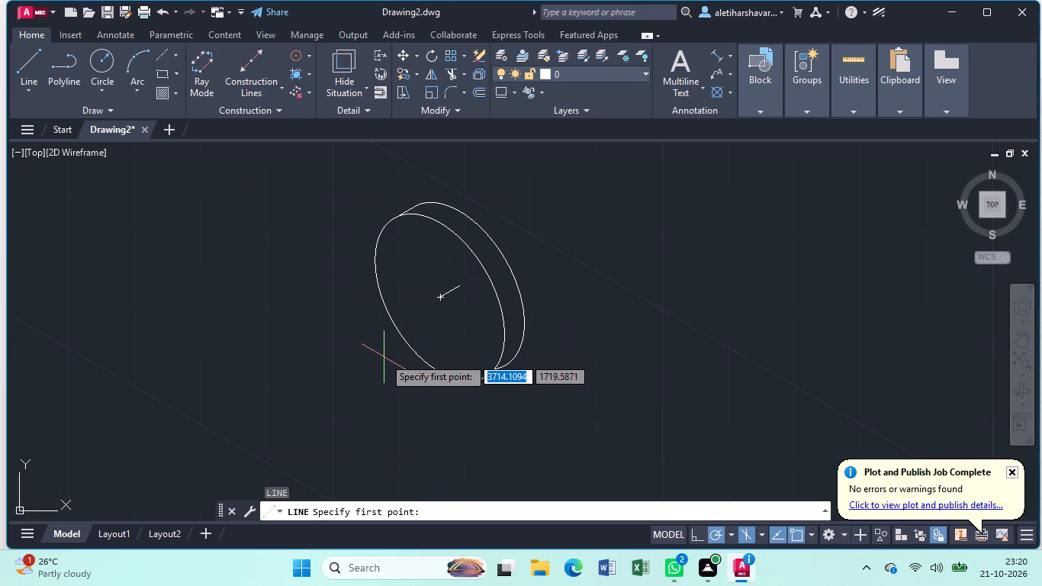
pyautogui.click(515, 356)
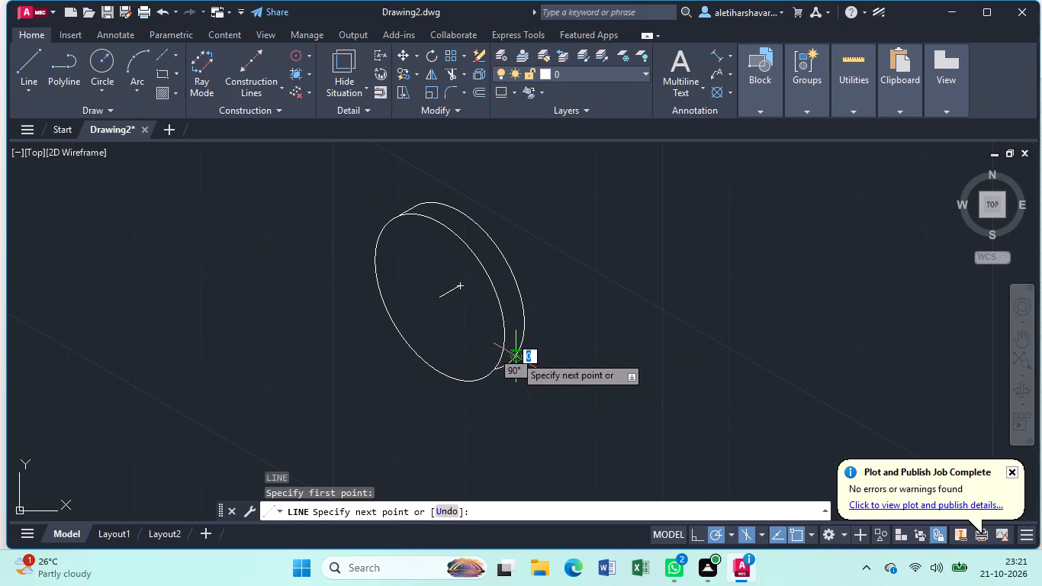
pyautogui.moveTo(487, 375); pyautogui.dragTo(465, 383)
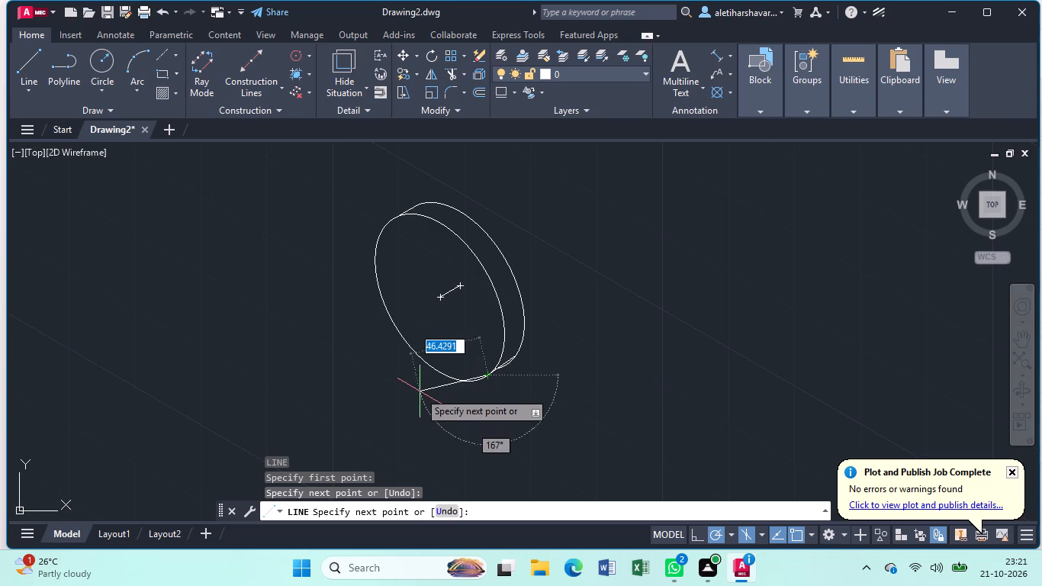
pyautogui.press('Escape')
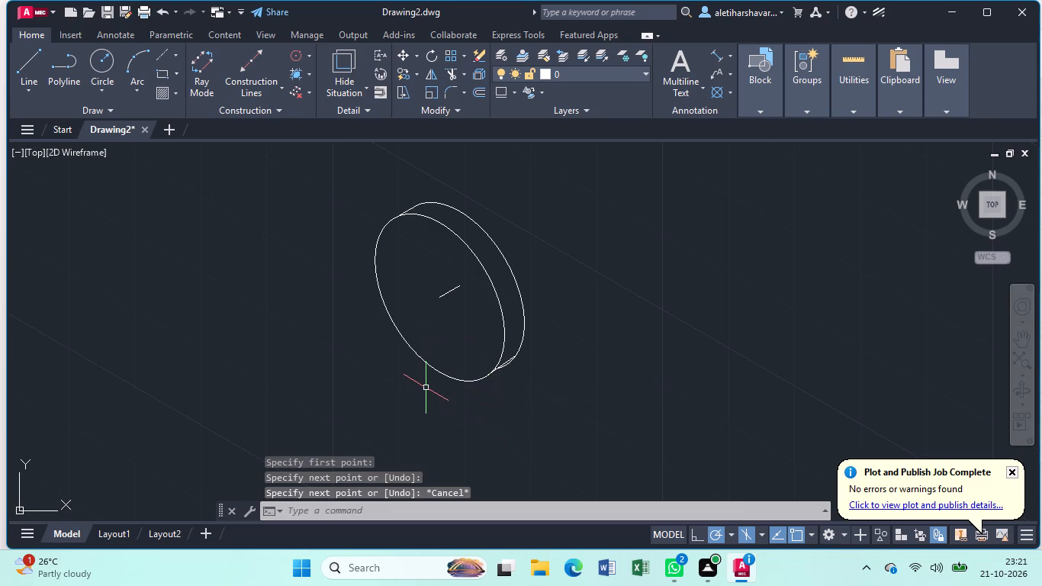
# Trim away the leftover pieces of the rear arc on both sides of the lower joining line.
pyautogui.write('tr')
pyautogui.press('Return')
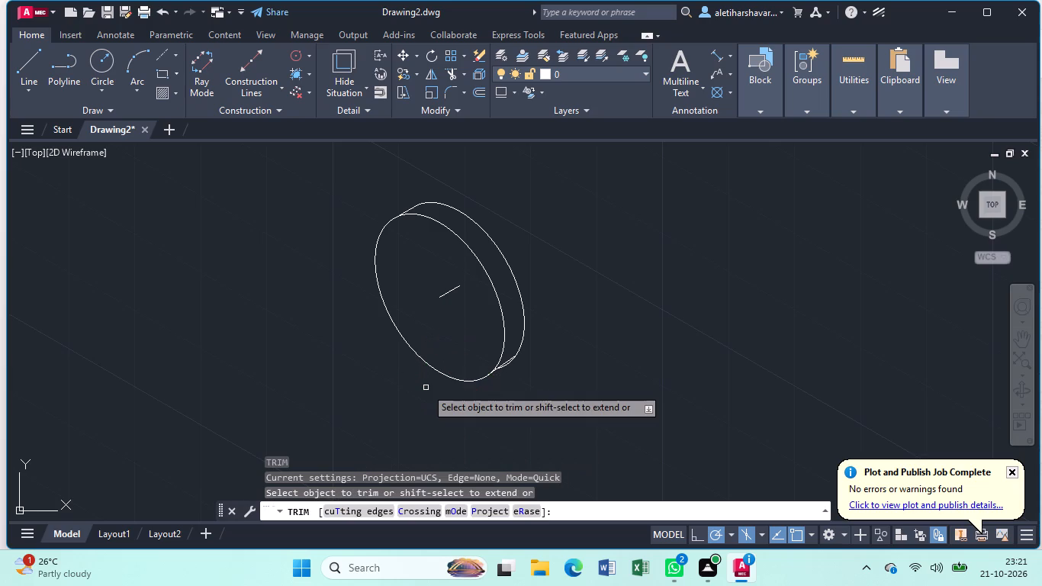
pyautogui.scroll(2, 506, 371)
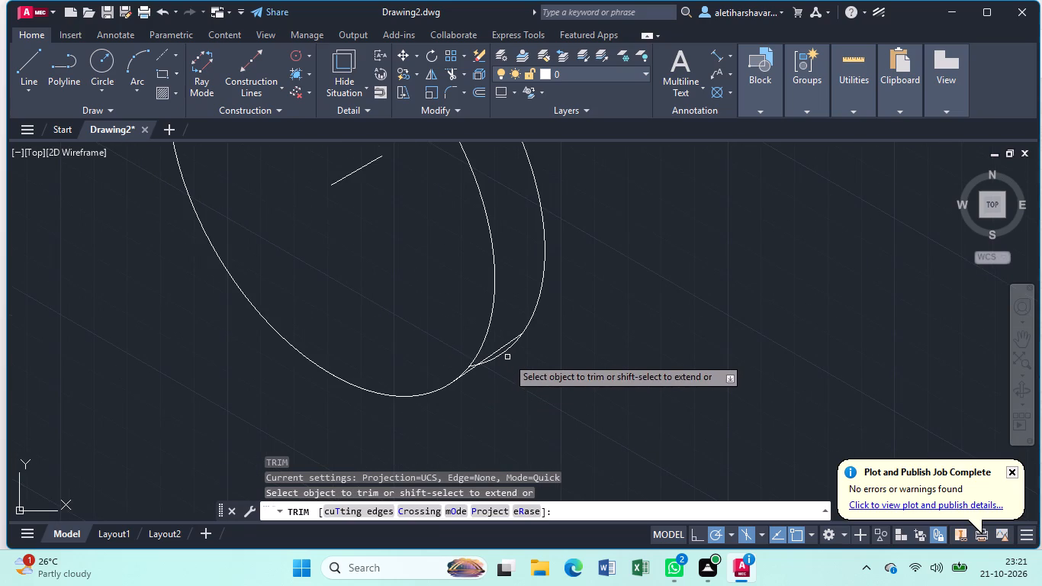
pyautogui.click(507, 352)
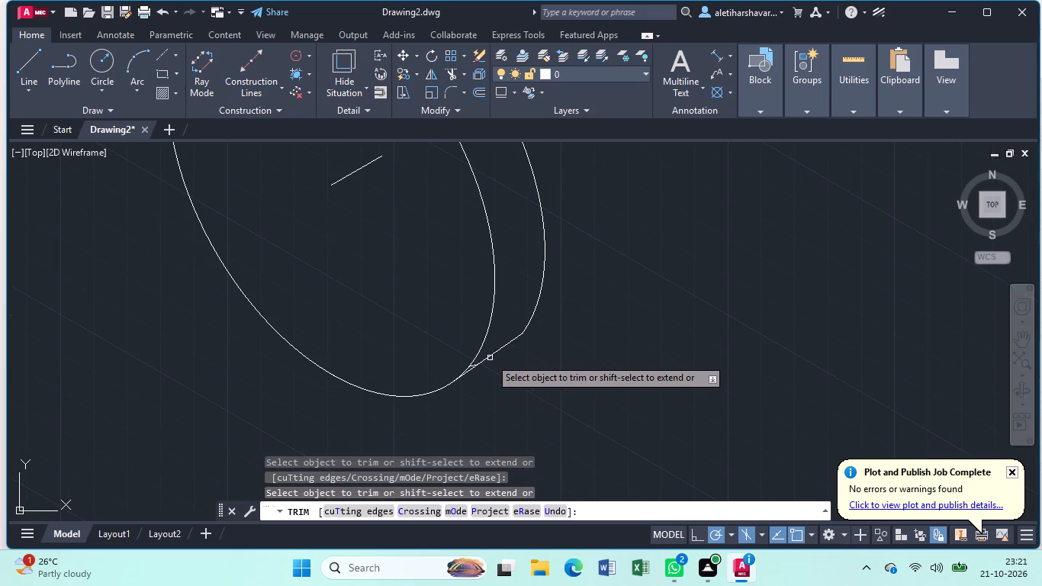
pyautogui.scroll(2, 475, 362)
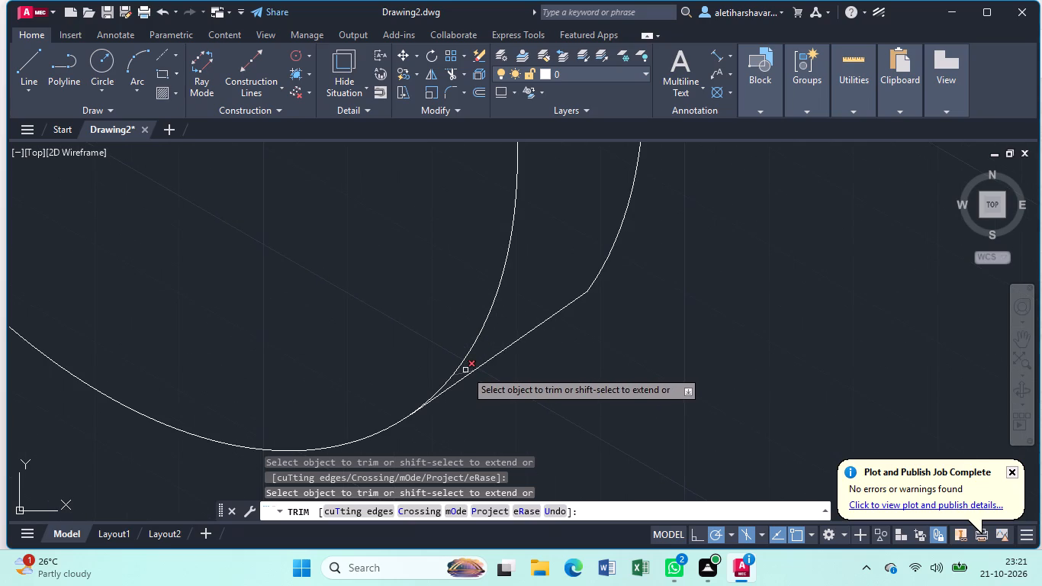
pyautogui.click(464, 372)
pyautogui.scroll(-3, 463, 372)
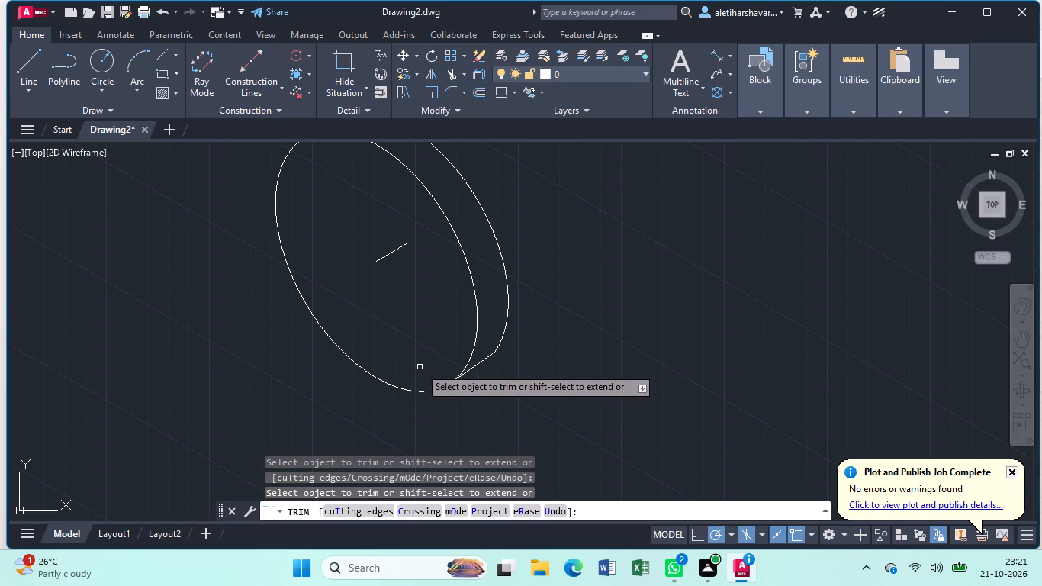
pyautogui.scroll(-2, 417, 331)
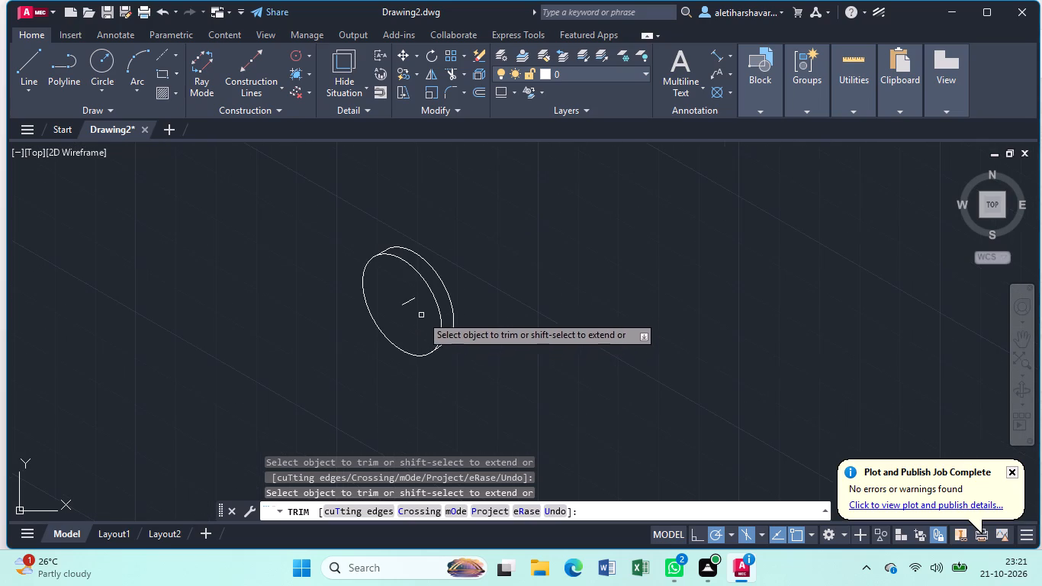
pyautogui.scroll(1, 477, 269)
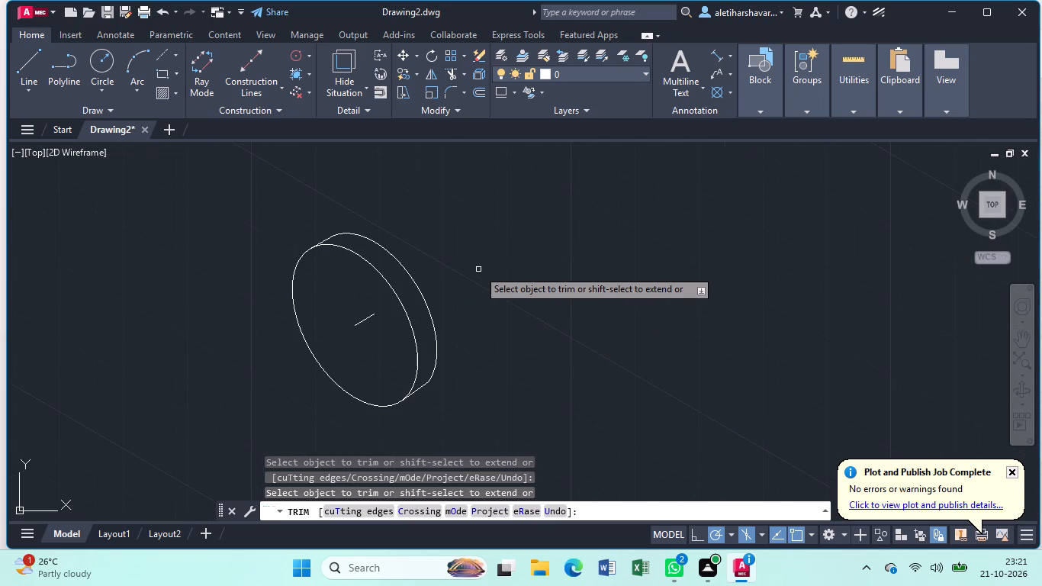
pyautogui.press('Escape')
# Set the current linetype to a dash-dot centre-line style for new objects.
pyautogui.hotkey('ctrl', '1')
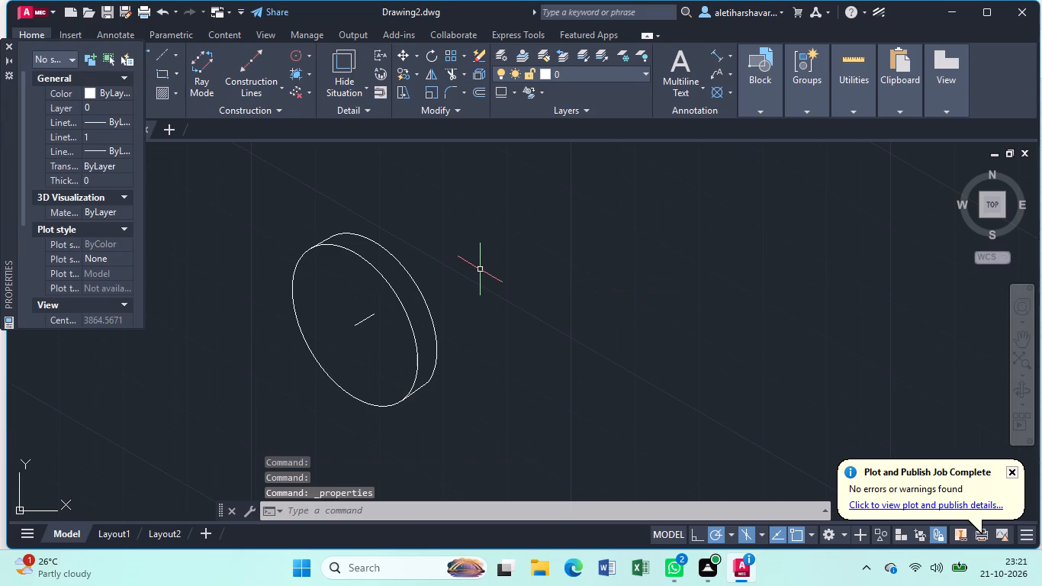
pyautogui.click(113, 120)
pyautogui.click(113, 121)
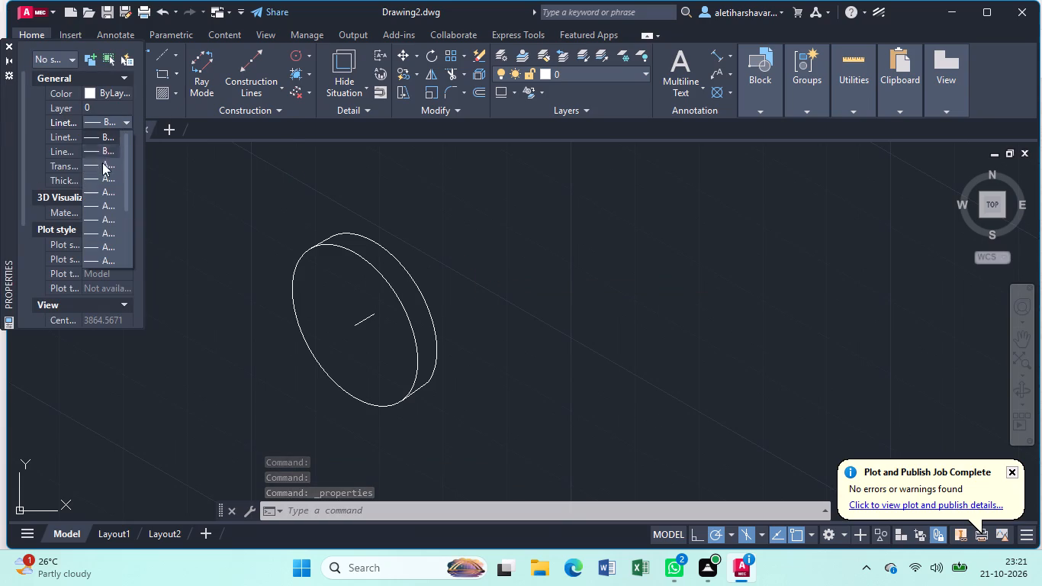
pyautogui.click(106, 243)
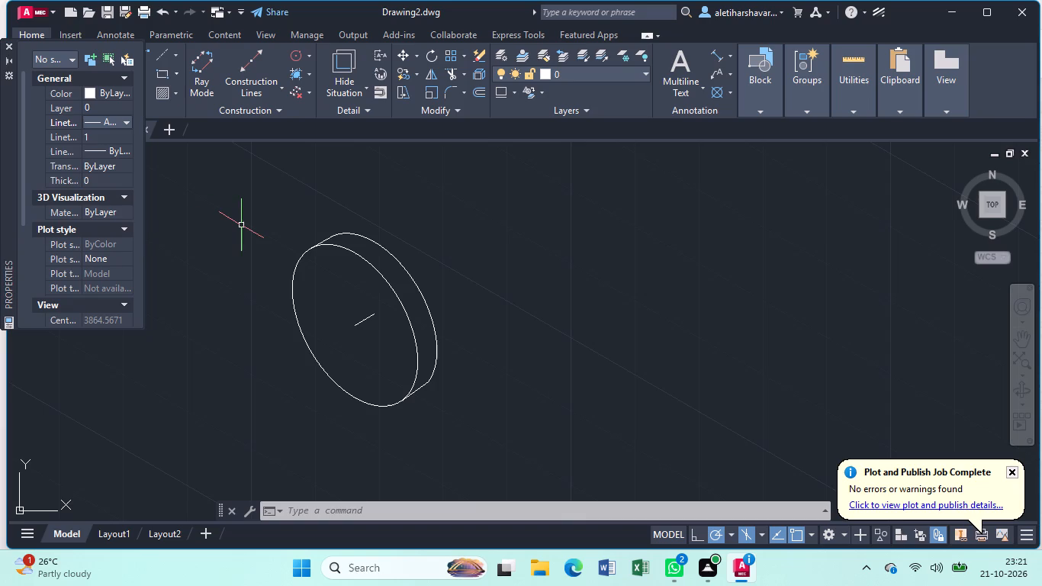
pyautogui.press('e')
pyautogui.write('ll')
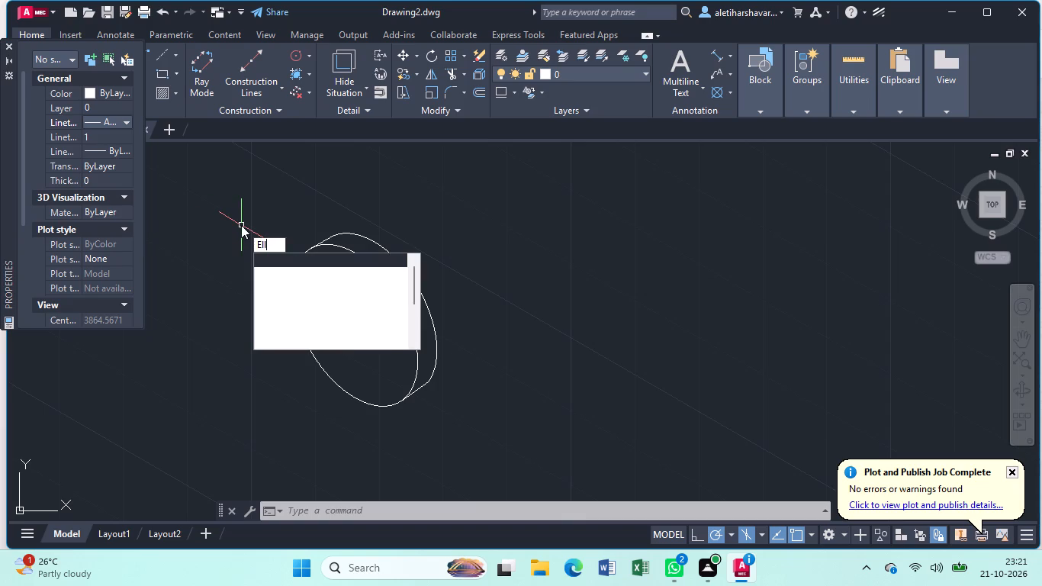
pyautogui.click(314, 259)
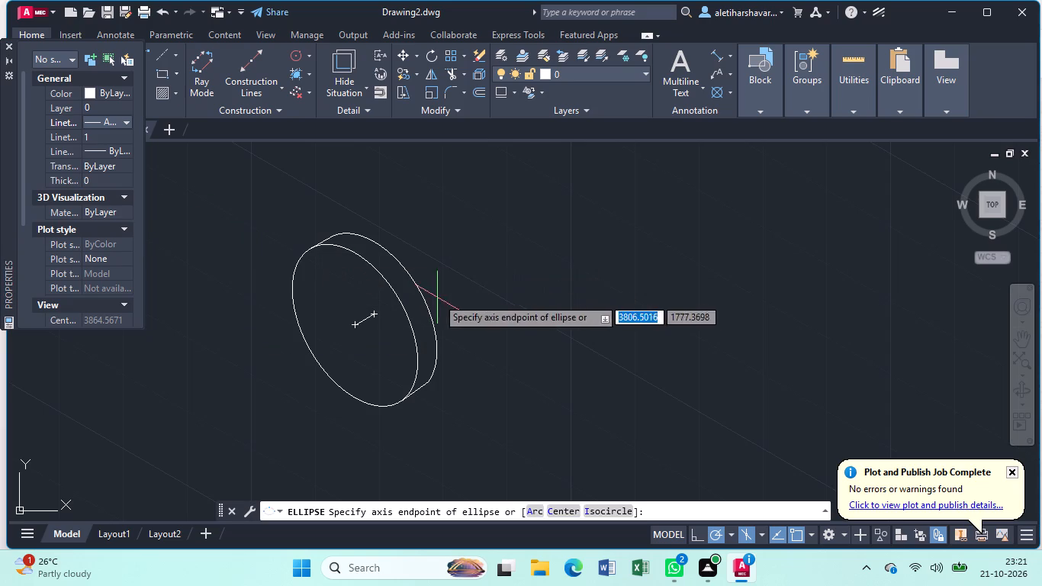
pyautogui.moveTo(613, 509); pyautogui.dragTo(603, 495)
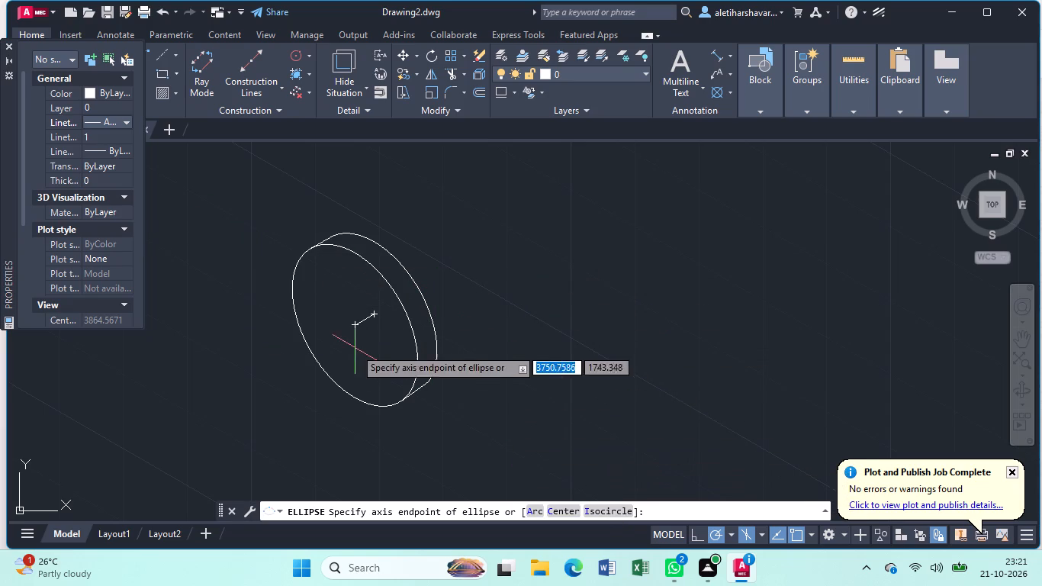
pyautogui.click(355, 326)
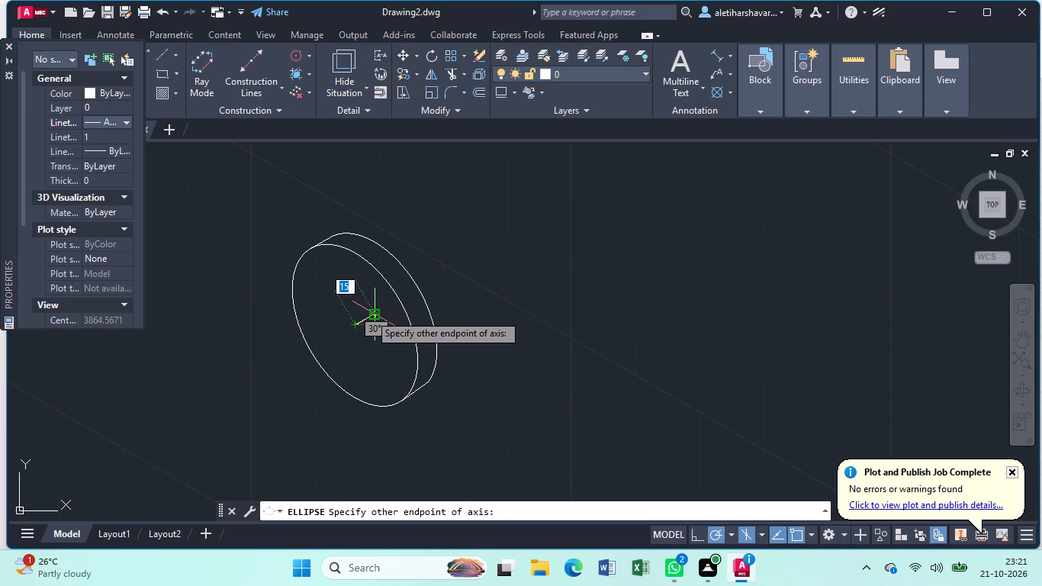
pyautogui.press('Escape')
# Draw a radius 35 isocircle centred on the disc's front face, at the front end of the short centre line.
pyautogui.write('ell')
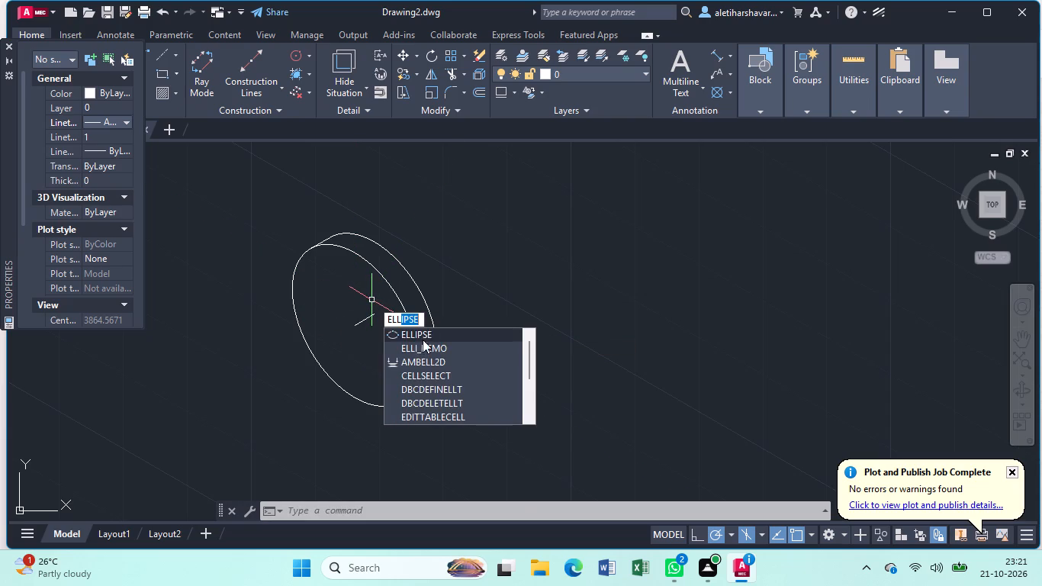
pyautogui.click(426, 333)
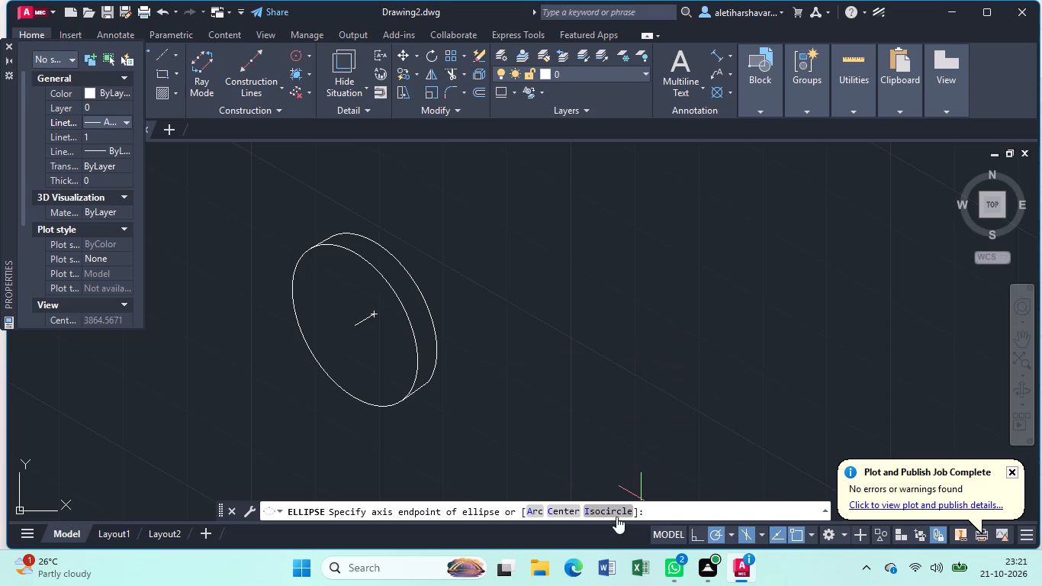
pyautogui.click(616, 516)
pyautogui.click(353, 328)
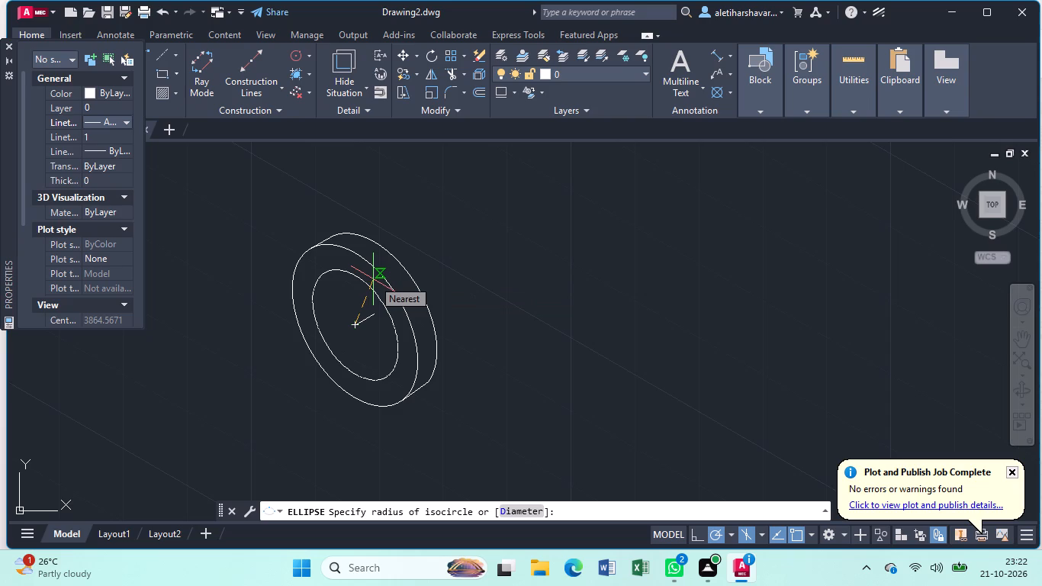
pyautogui.write('35')
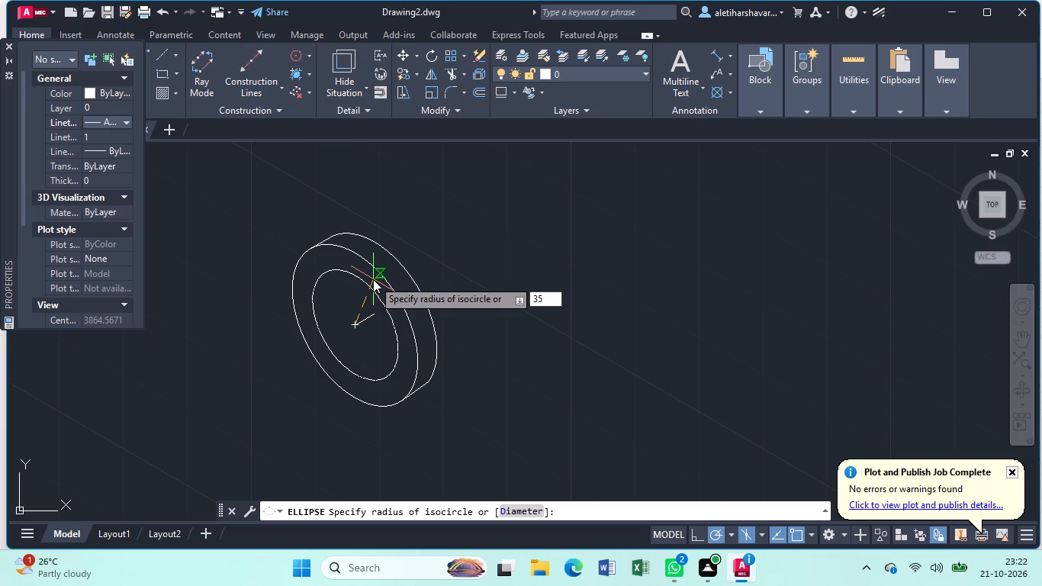
pyautogui.press('Return')
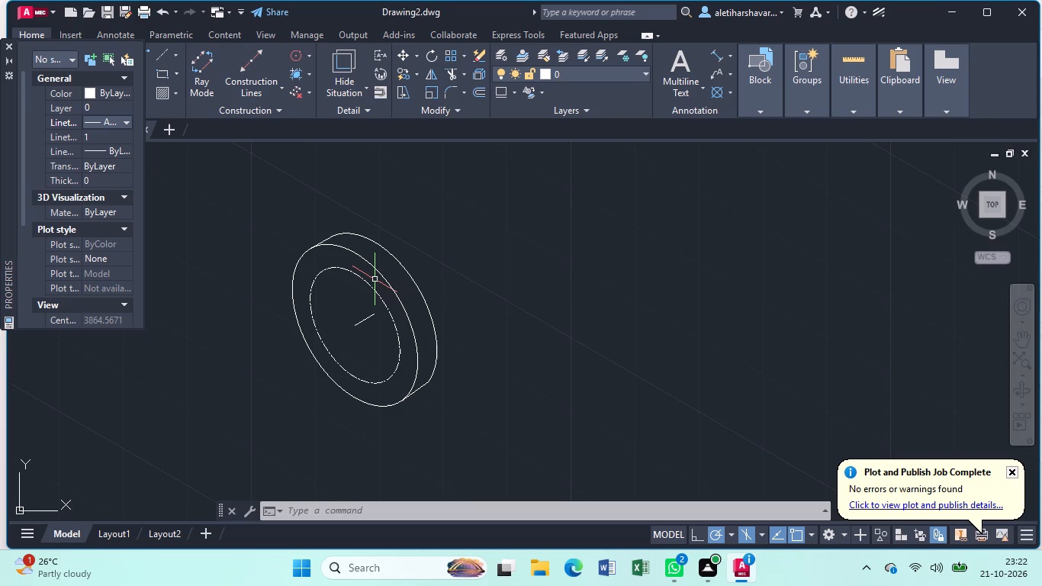
# Set the current linetype back to ByLayer and close the properties palette.
pyautogui.click(127, 121)
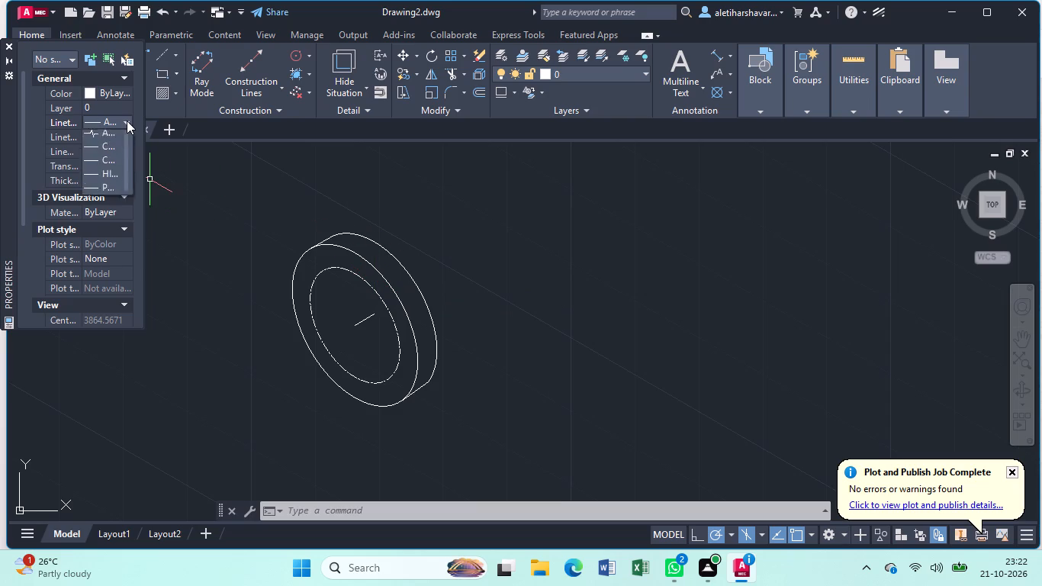
pyautogui.scroll(3, 114, 130)
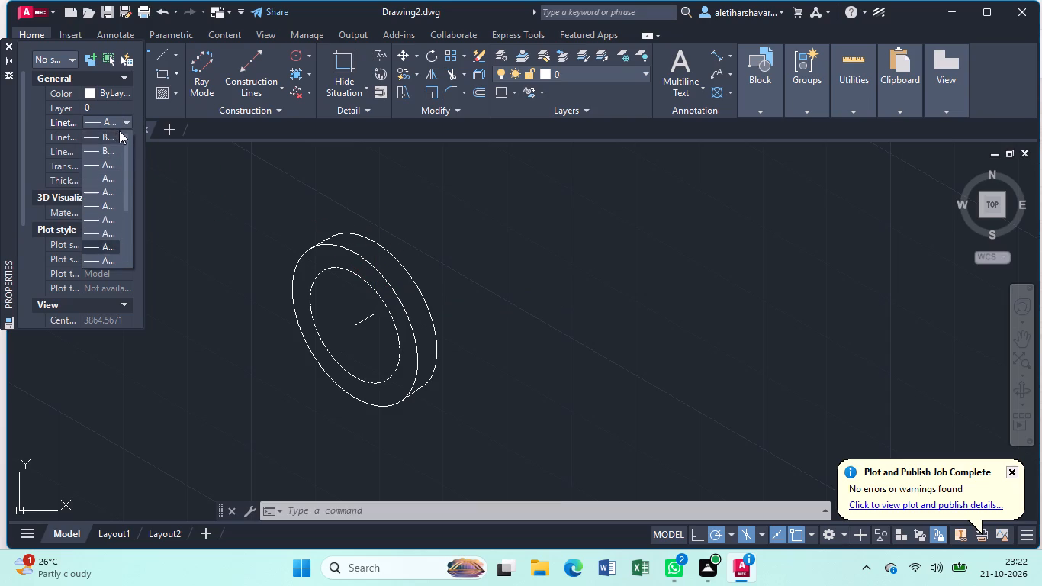
pyautogui.scroll(3, 125, 133)
pyautogui.click(111, 135)
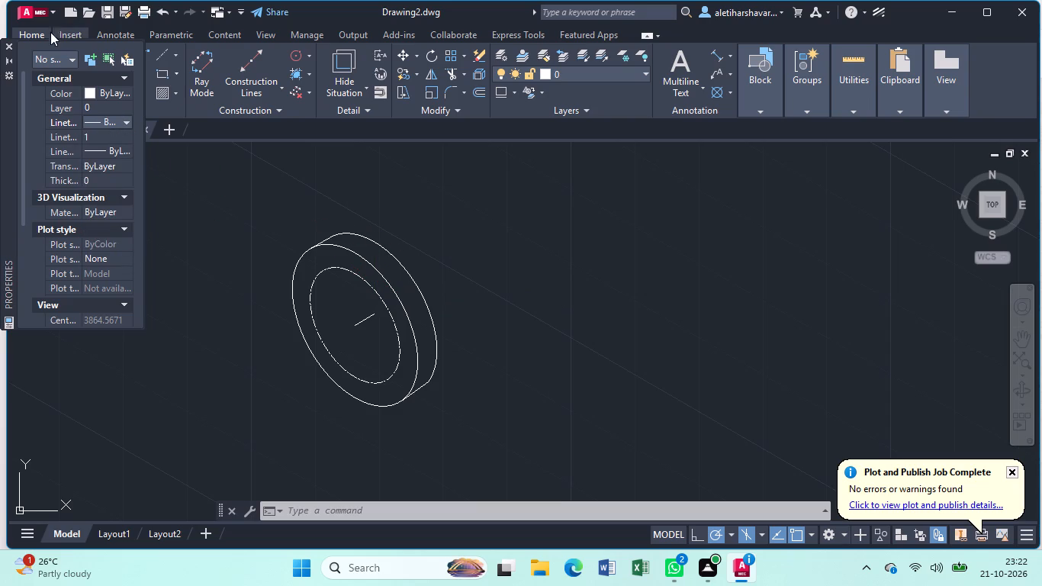
pyautogui.click(7, 43)
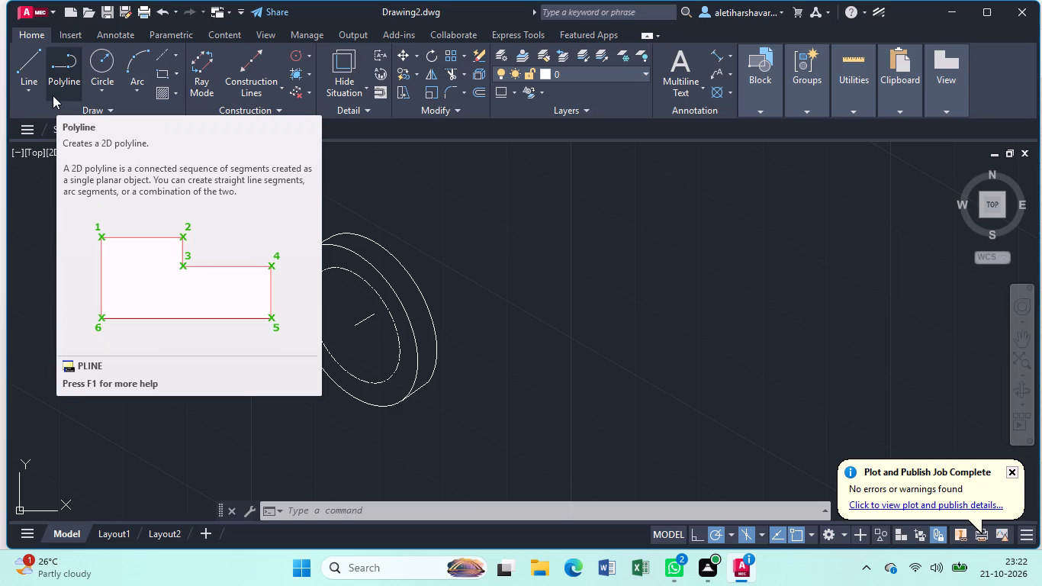
pyautogui.press('Escape')
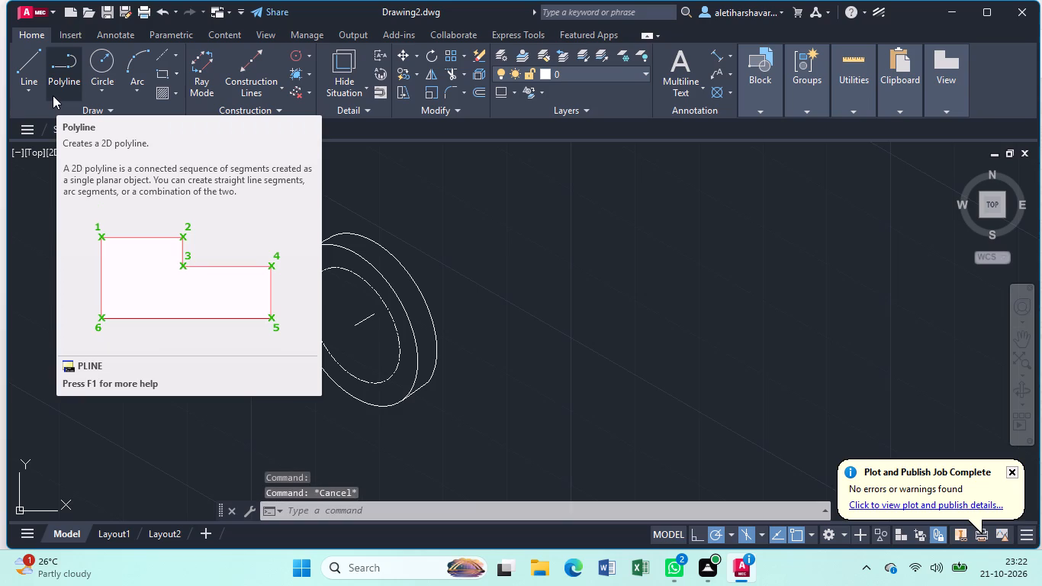
pyautogui.press('Escape')
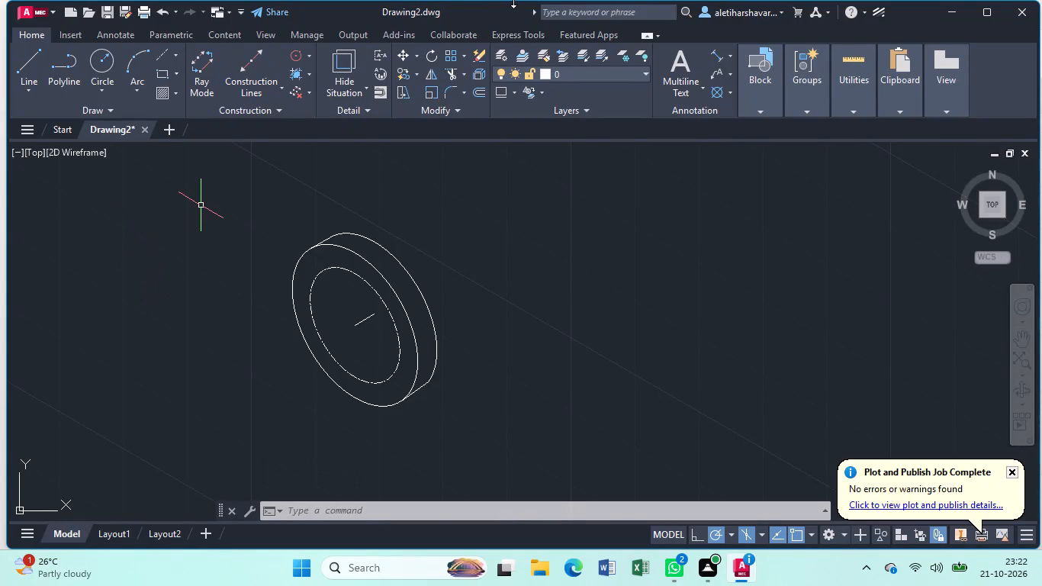
# Draw a vertical line from the front face centre up about 101 units, and another from its top down about 171 units.
pyautogui.press('l')
pyautogui.press('Return')
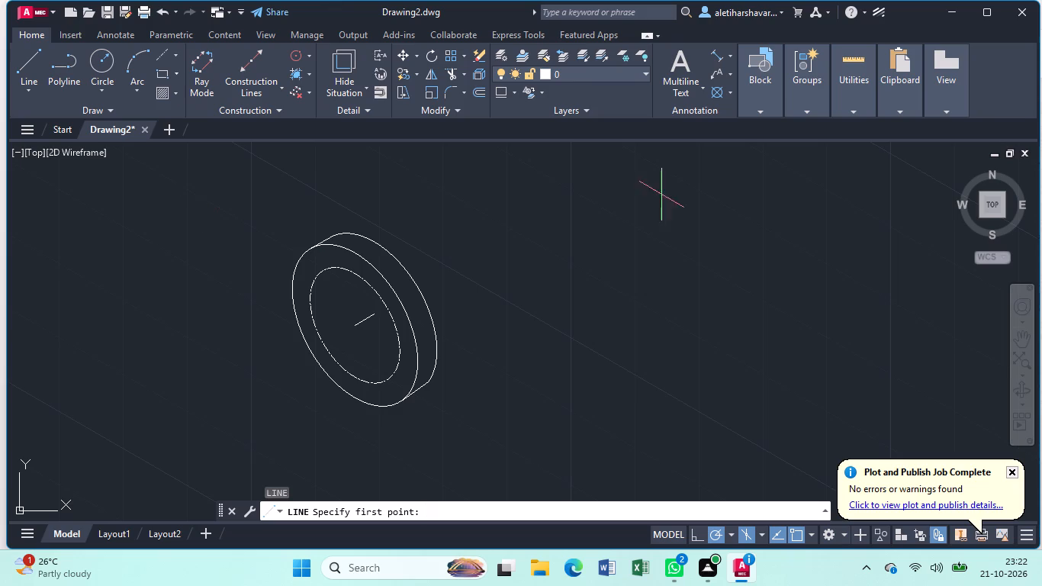
pyautogui.click(353, 327)
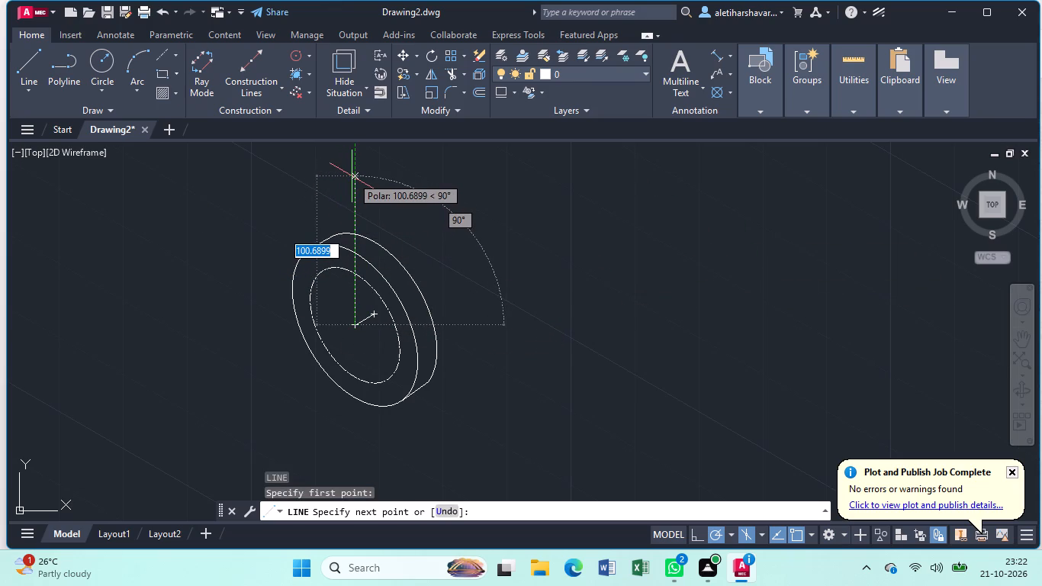
pyautogui.click(352, 176)
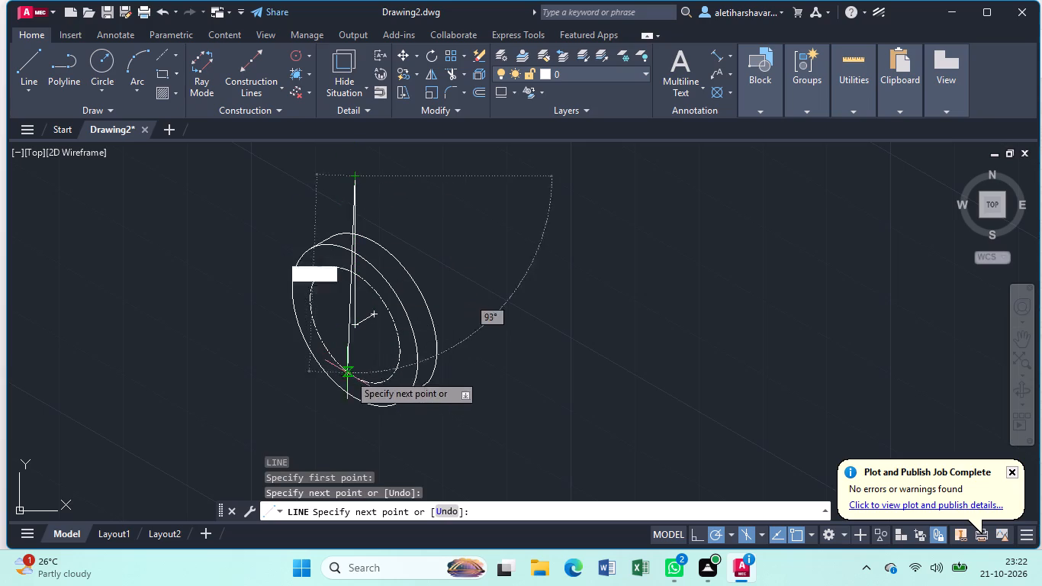
pyautogui.click(352, 429)
pyautogui.press('Escape')
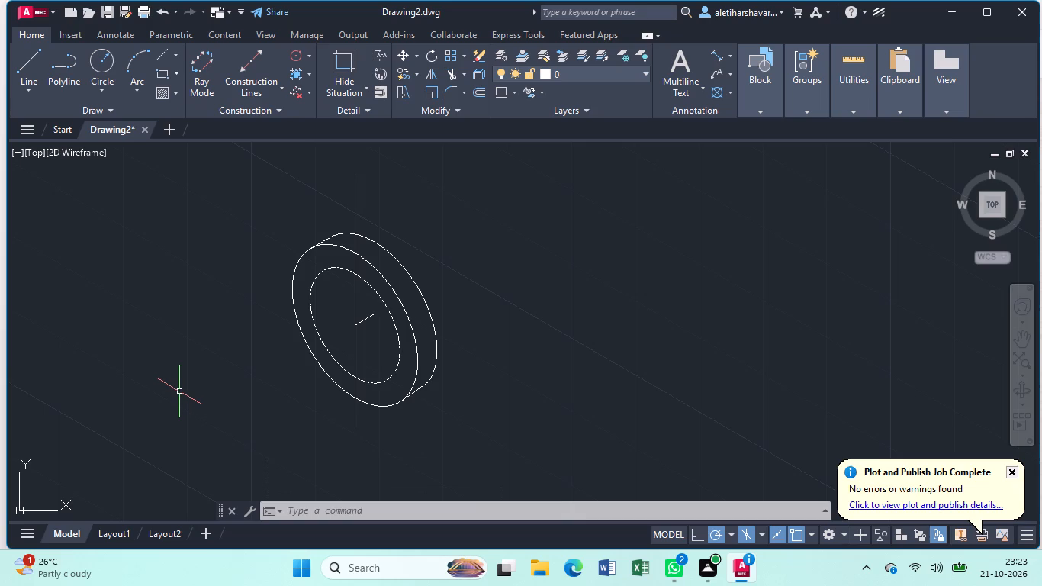
# Draw a radius 5 isocircle centred where the vertical line crosses the top of the dash-dot pitch circle.
pyautogui.press('e')
pyautogui.write('ll')
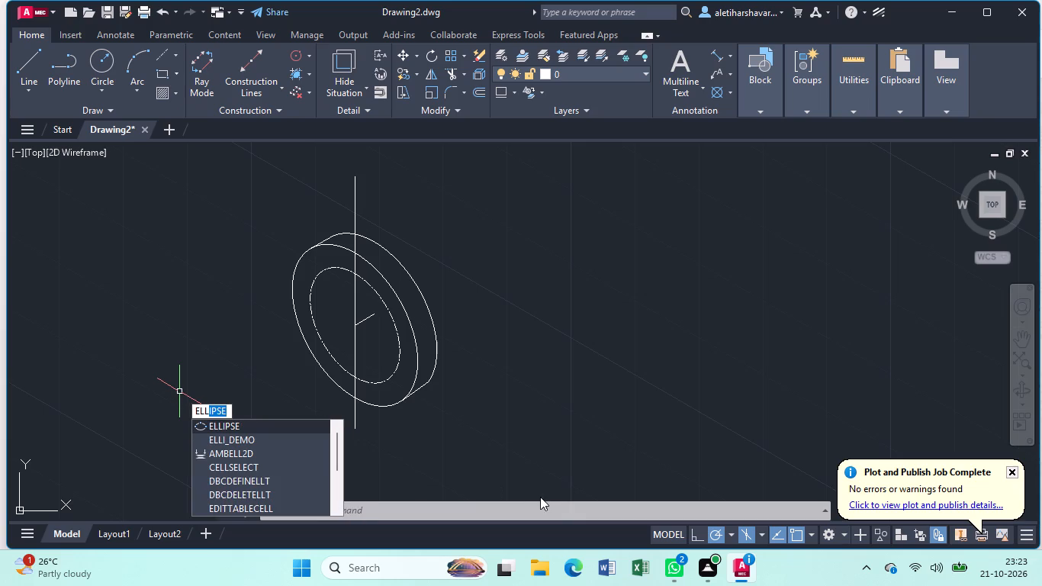
pyautogui.click(307, 426)
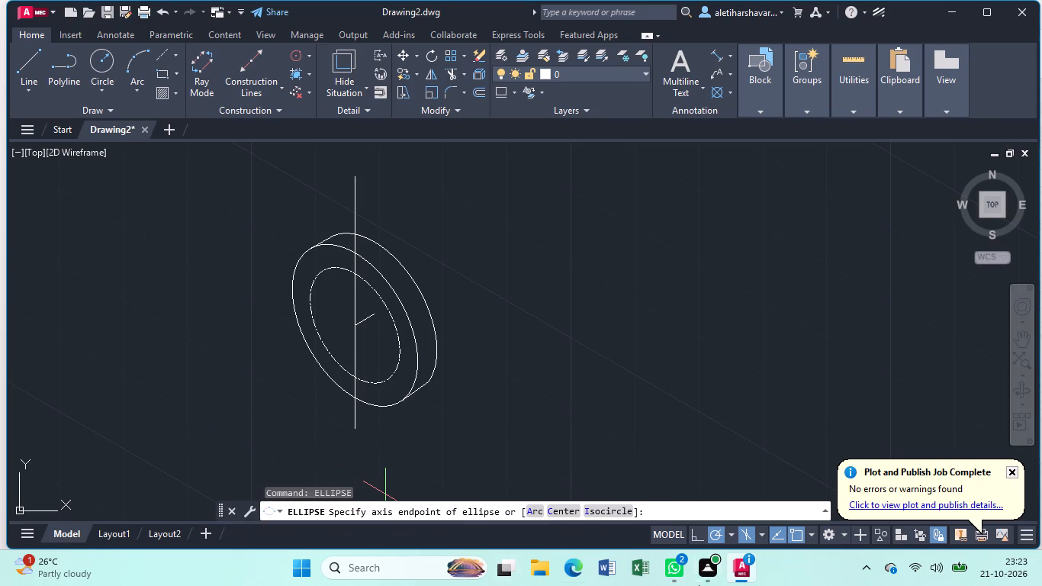
pyautogui.click(616, 504)
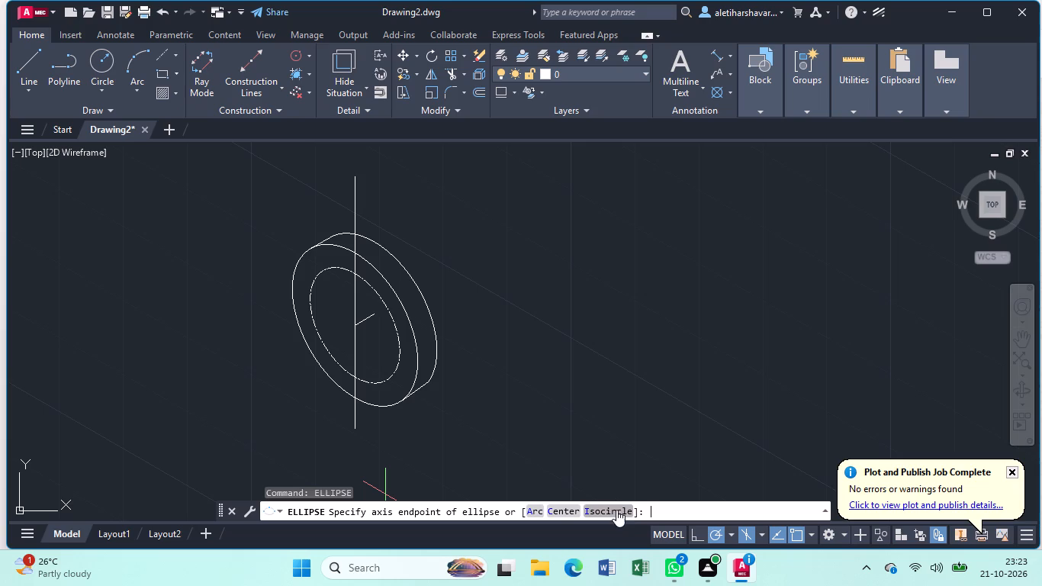
pyautogui.click(616, 514)
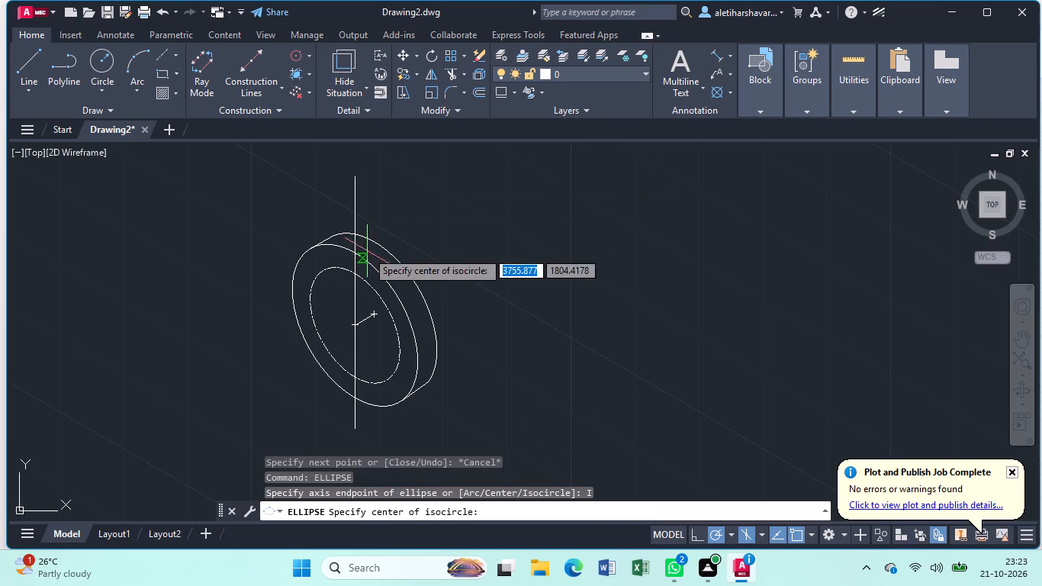
pyautogui.click(352, 269)
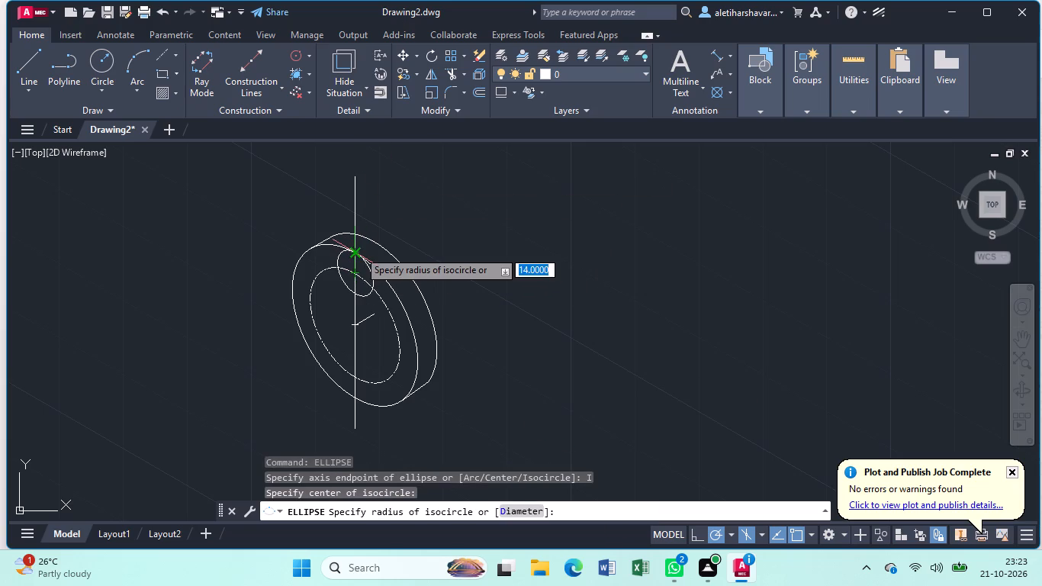
pyautogui.press('5')
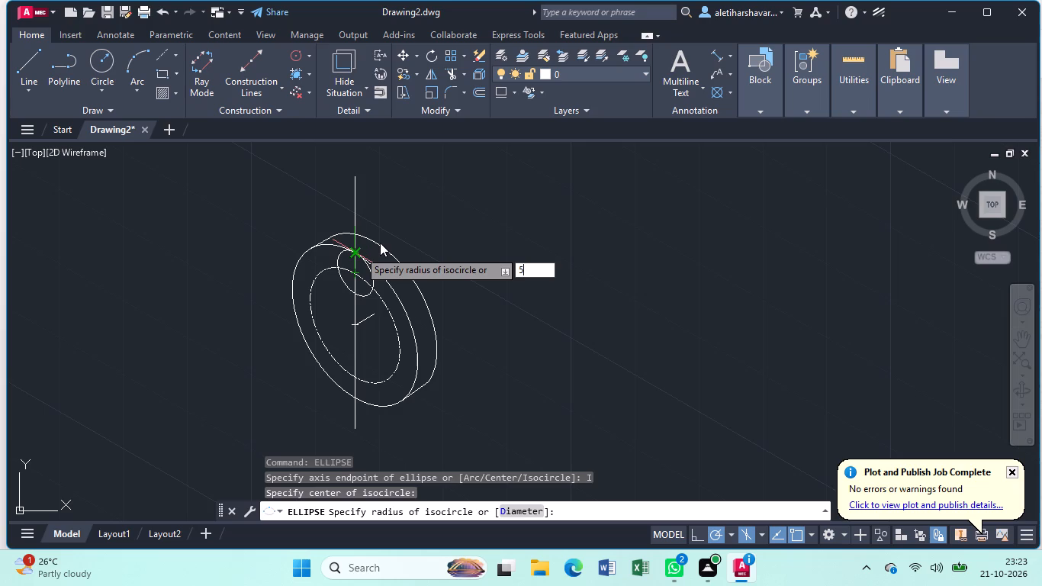
pyautogui.press('Return')
pyautogui.press('Escape')
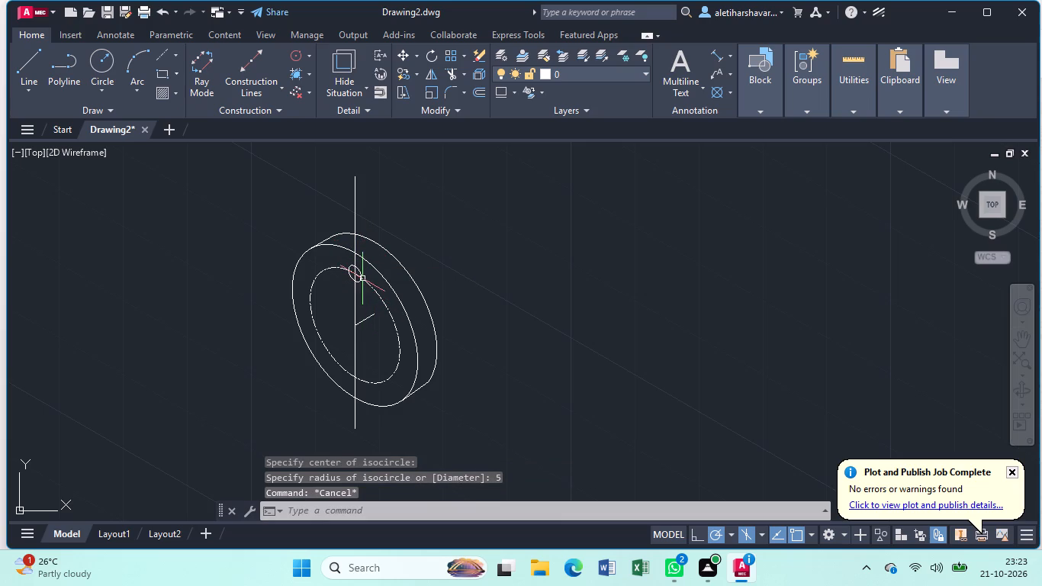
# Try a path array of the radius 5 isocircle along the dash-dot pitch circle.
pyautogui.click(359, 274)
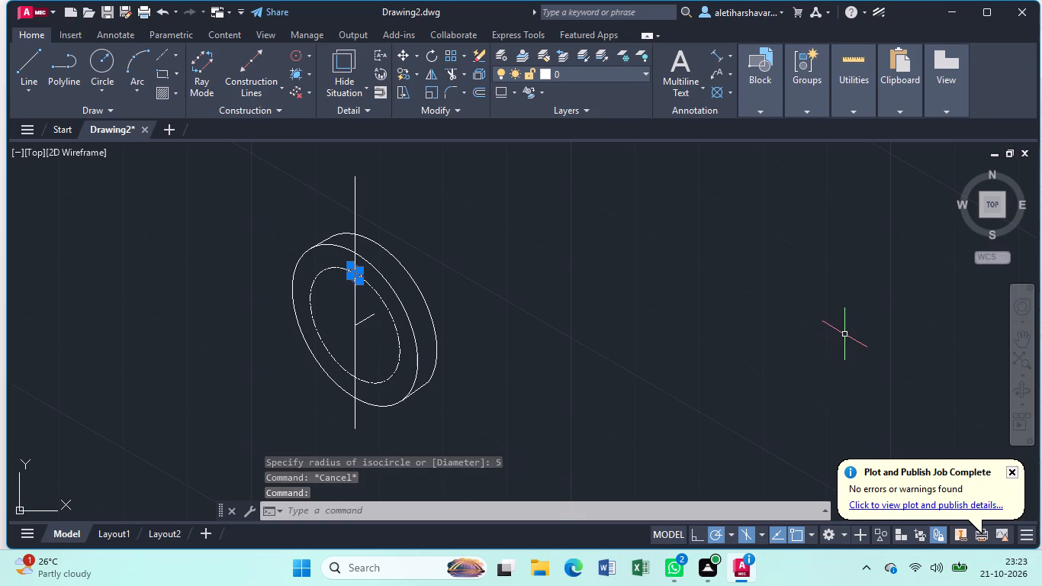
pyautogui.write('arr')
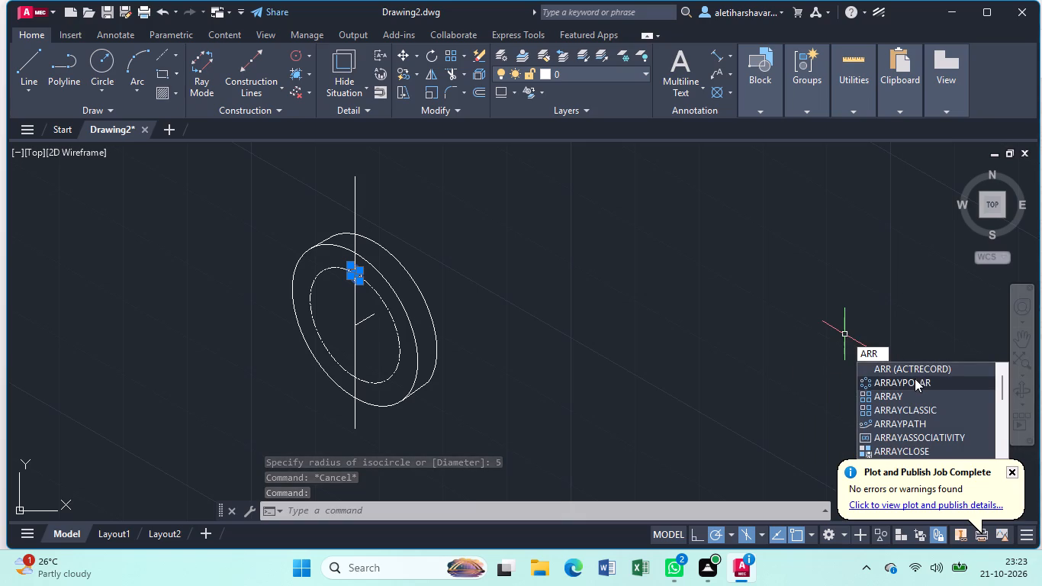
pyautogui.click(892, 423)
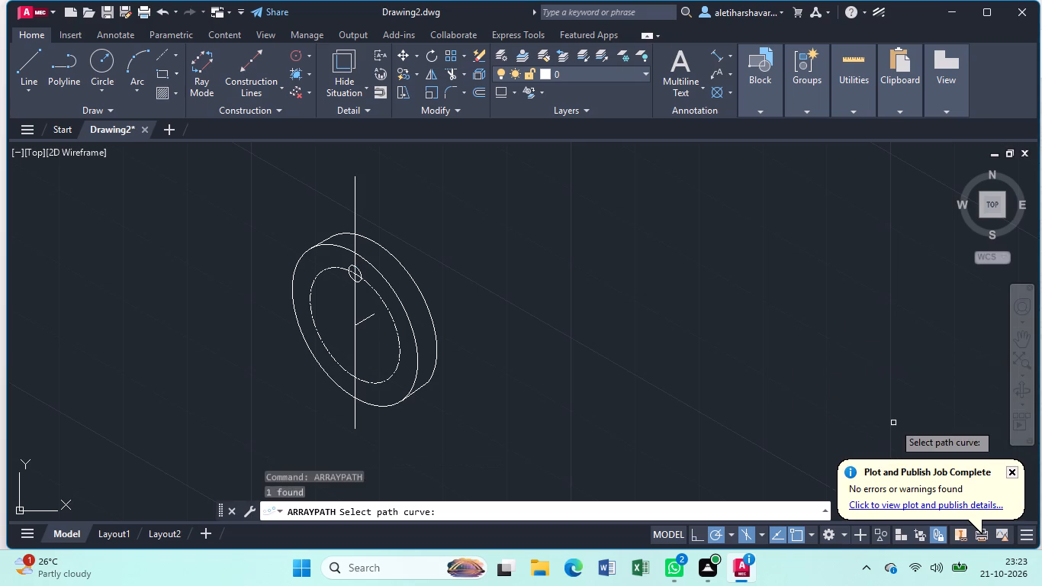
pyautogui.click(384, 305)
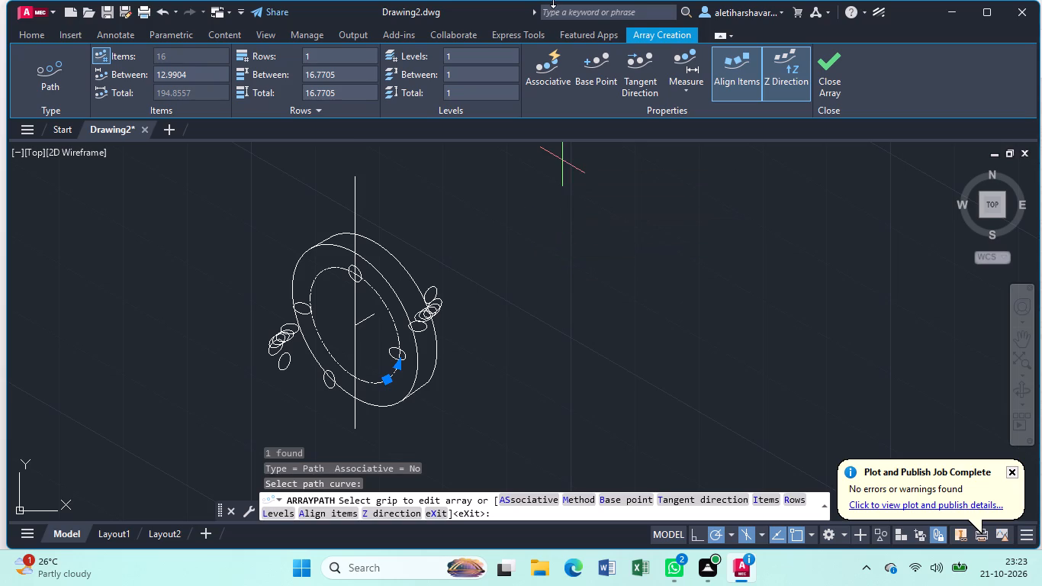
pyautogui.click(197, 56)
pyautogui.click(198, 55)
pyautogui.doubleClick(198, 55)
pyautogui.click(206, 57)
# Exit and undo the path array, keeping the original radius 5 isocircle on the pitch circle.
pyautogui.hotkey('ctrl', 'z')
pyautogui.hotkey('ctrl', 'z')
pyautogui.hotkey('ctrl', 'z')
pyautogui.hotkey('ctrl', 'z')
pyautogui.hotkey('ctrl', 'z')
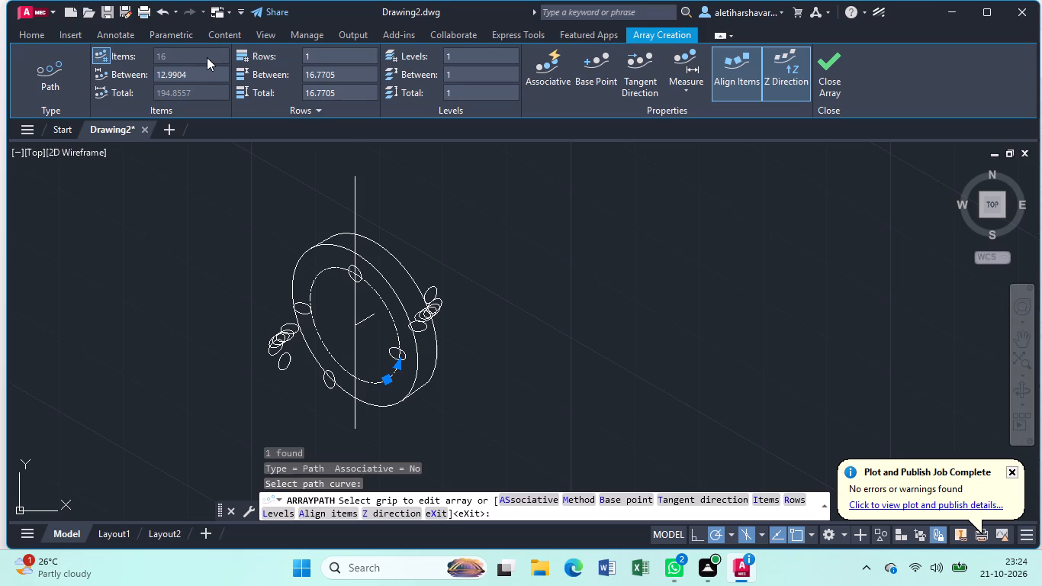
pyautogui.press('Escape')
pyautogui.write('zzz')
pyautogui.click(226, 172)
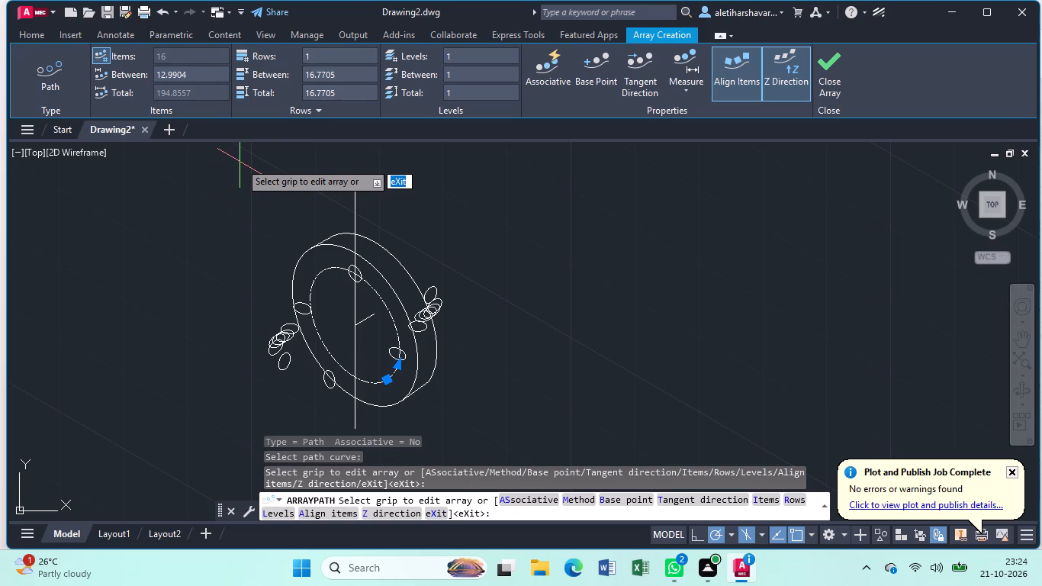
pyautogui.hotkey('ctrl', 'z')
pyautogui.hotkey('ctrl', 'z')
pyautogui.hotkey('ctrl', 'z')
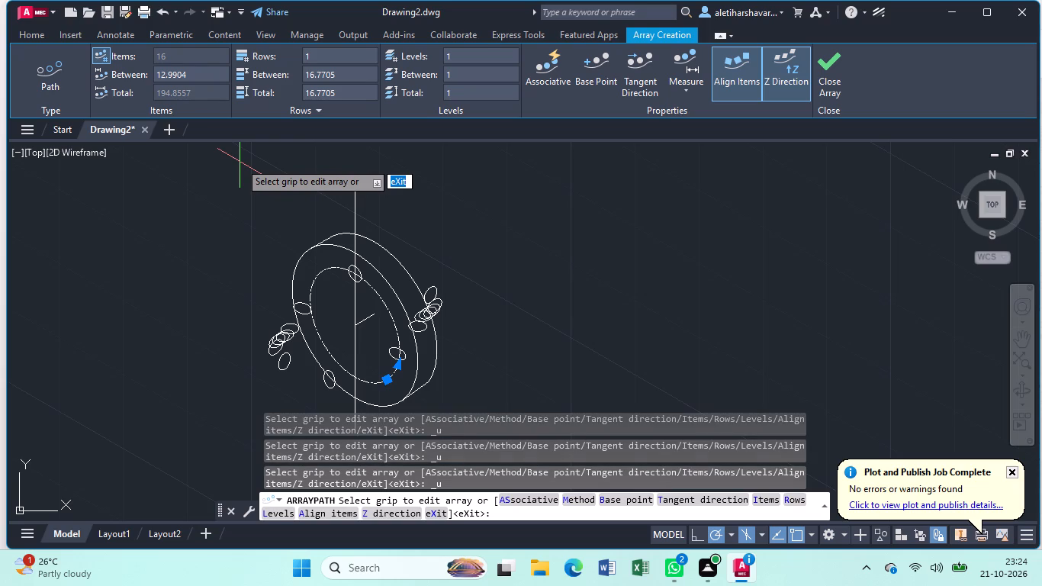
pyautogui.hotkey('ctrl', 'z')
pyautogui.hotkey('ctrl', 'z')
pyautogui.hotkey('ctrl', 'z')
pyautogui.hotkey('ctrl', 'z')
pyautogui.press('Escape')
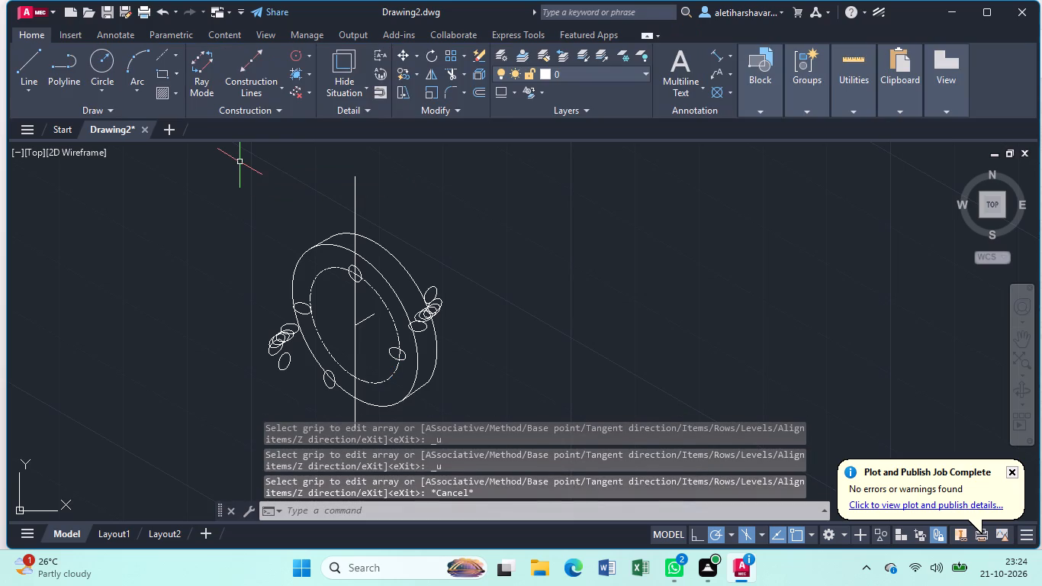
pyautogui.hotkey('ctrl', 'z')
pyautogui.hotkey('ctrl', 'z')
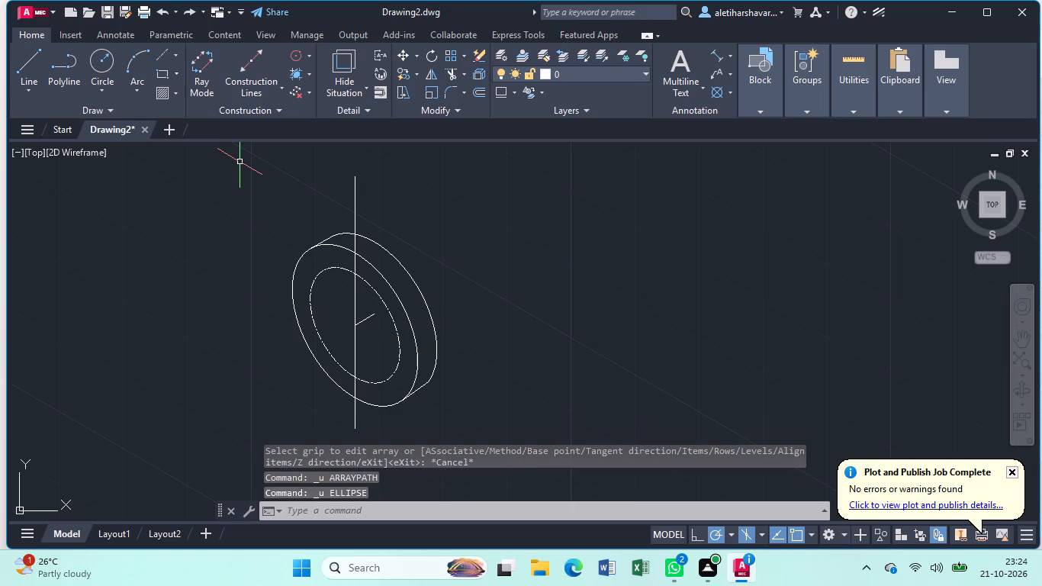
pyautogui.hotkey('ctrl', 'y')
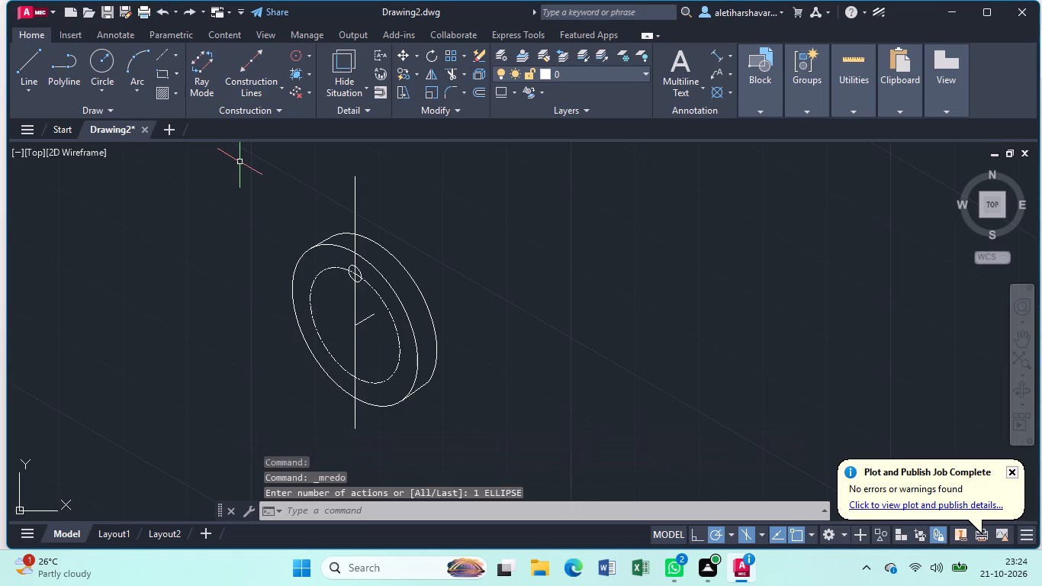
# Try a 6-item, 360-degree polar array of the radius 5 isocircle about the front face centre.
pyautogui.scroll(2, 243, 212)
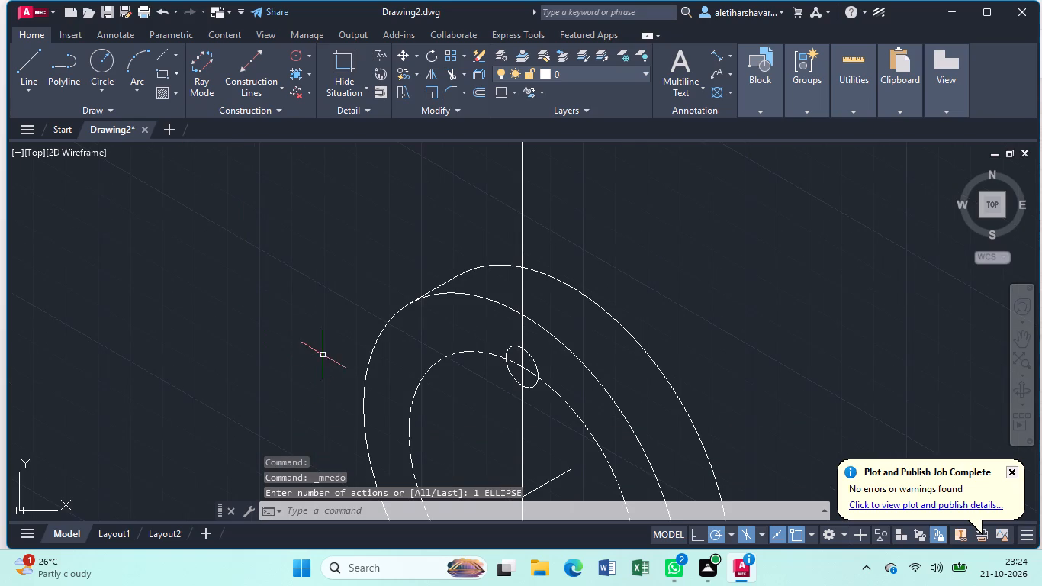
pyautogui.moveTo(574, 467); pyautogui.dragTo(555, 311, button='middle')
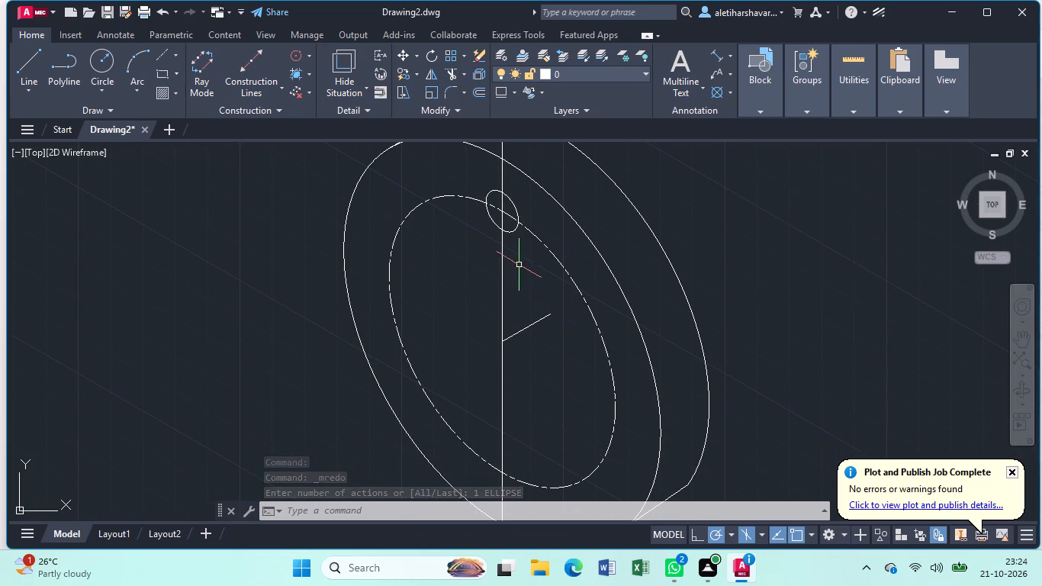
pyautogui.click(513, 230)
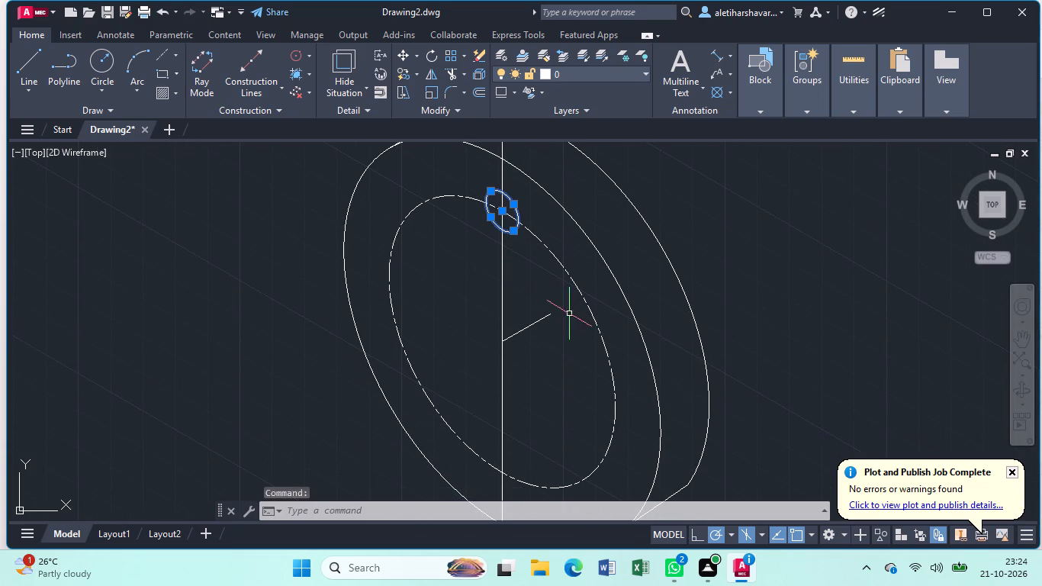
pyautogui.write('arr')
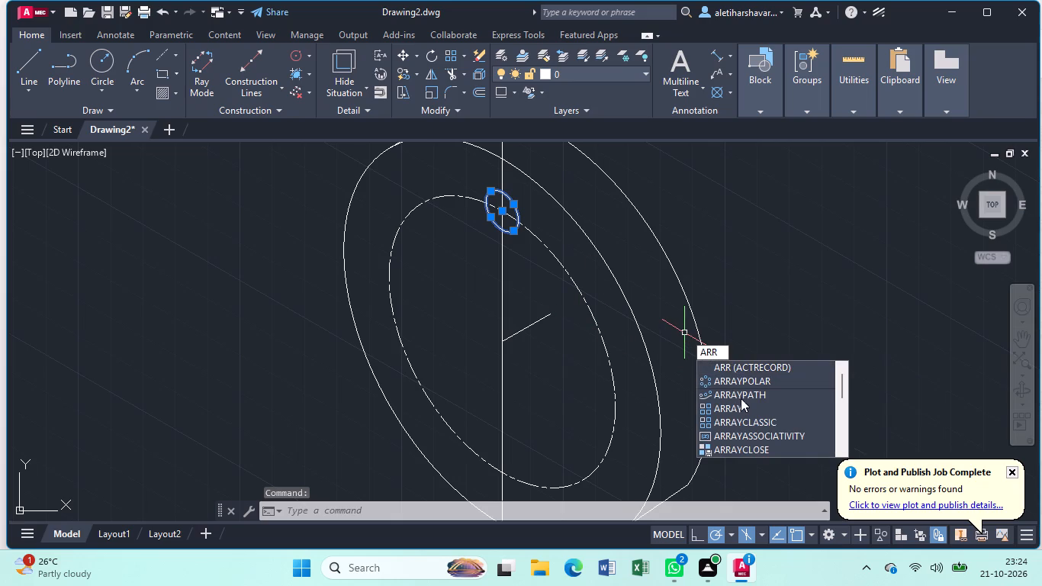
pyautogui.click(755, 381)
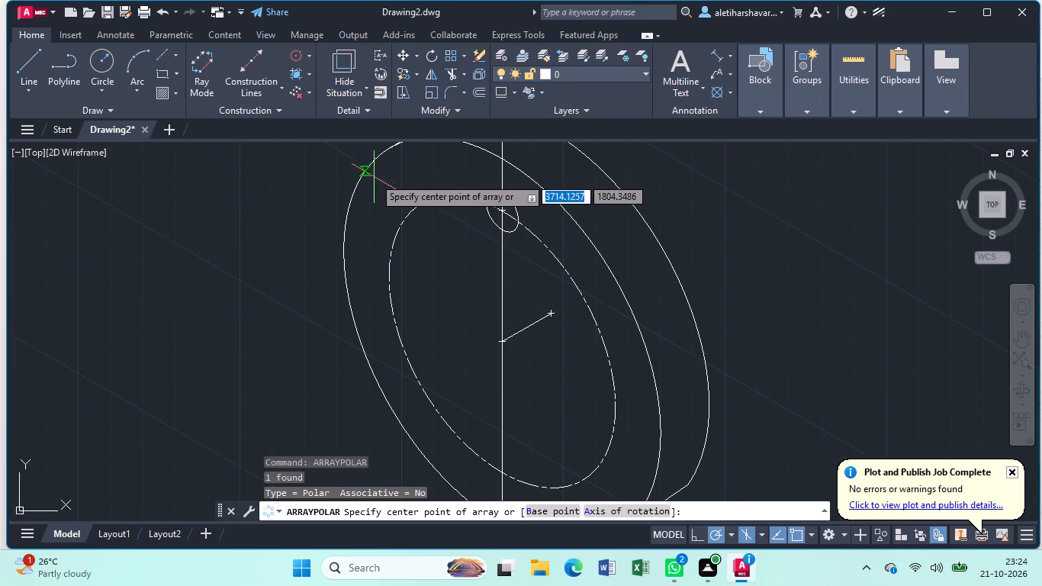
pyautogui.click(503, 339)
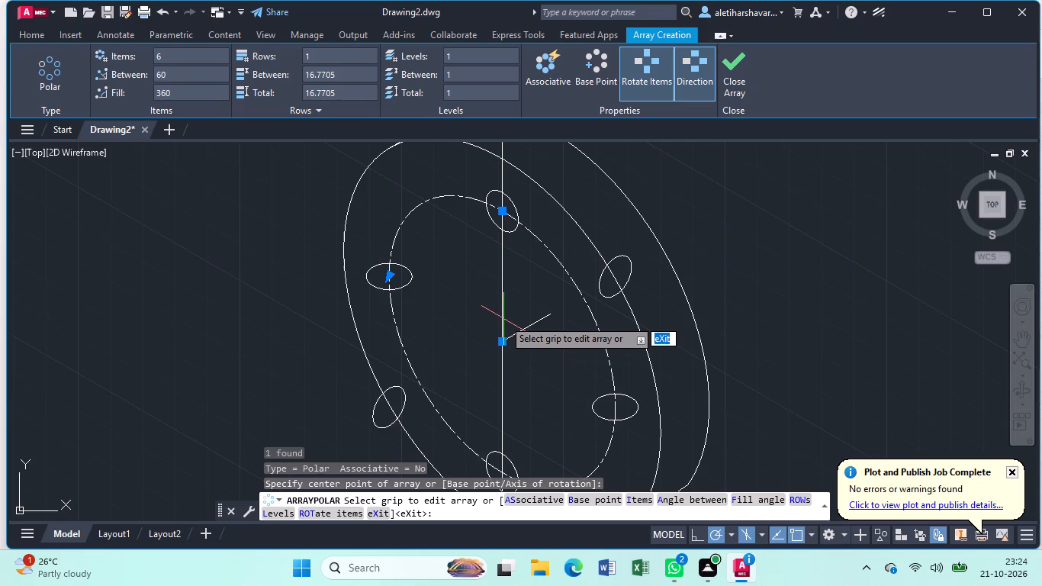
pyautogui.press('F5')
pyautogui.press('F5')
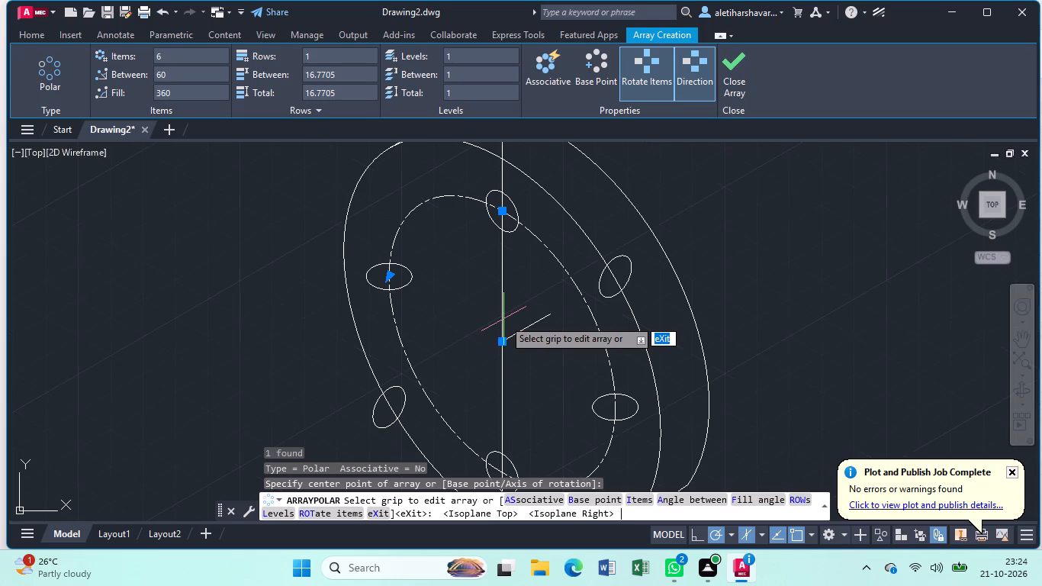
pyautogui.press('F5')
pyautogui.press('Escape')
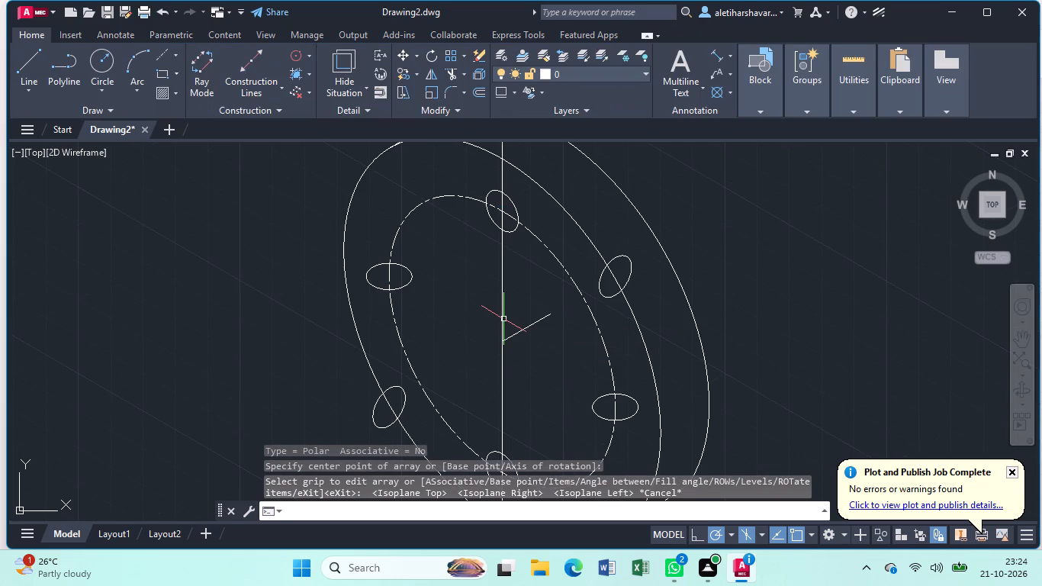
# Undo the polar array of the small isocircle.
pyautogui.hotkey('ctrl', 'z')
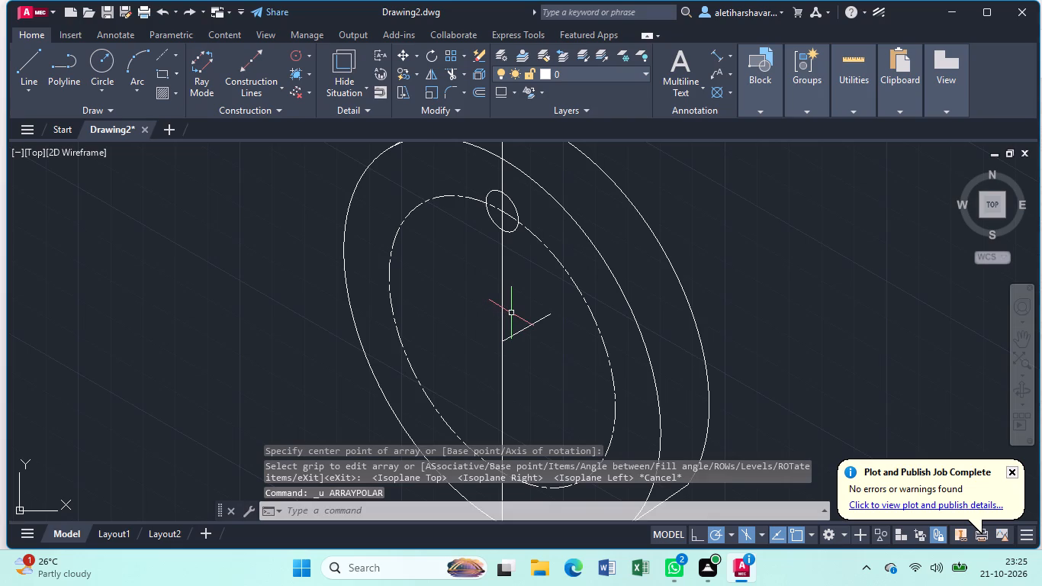
# Draw a line from the front face centre at 30 degrees, along the short centre line and past the disc's outer edge.
pyautogui.press('l')
pyautogui.press('Return')
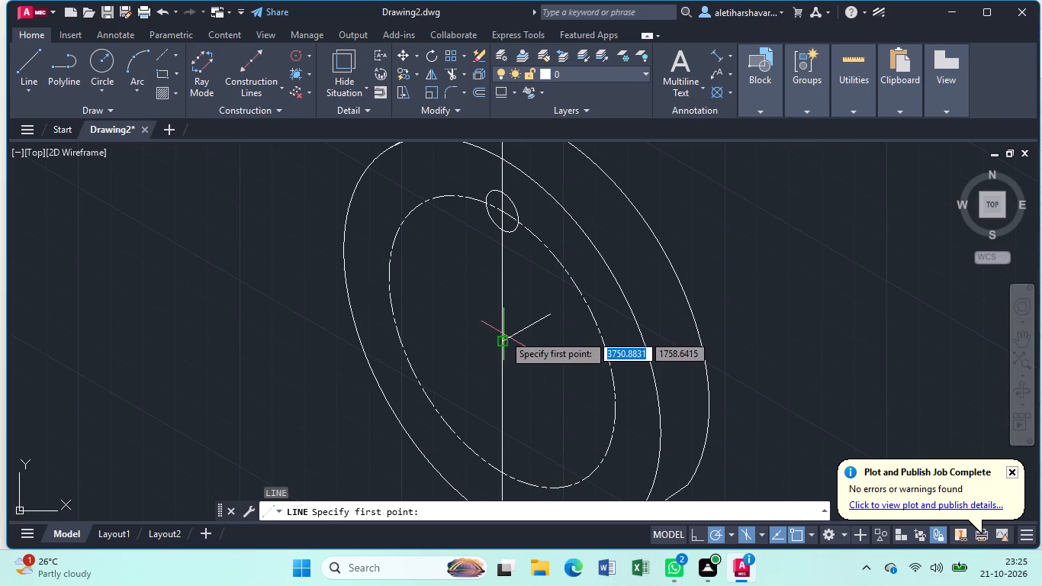
pyautogui.click(504, 337)
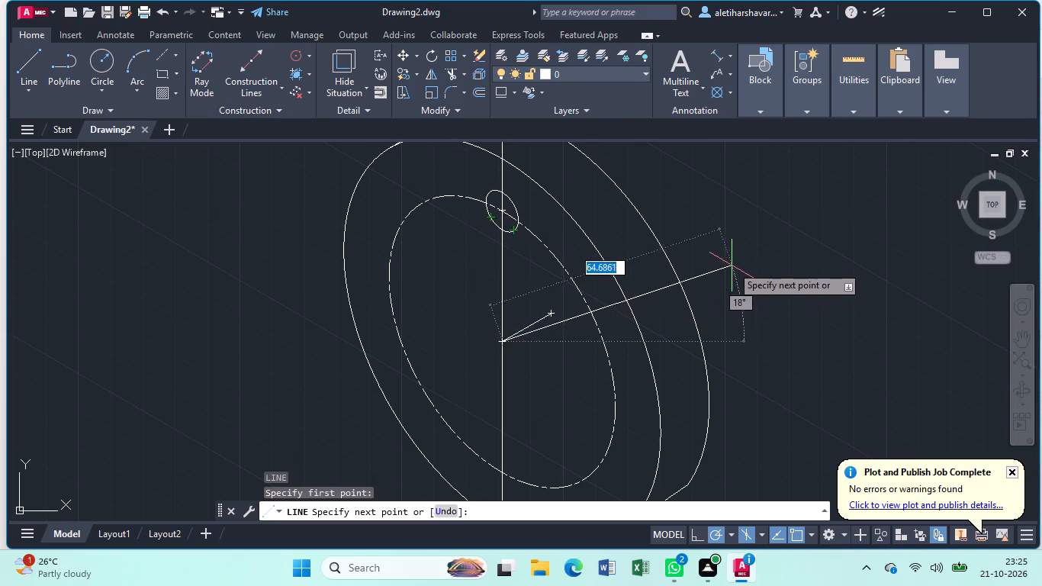
pyautogui.click(709, 223)
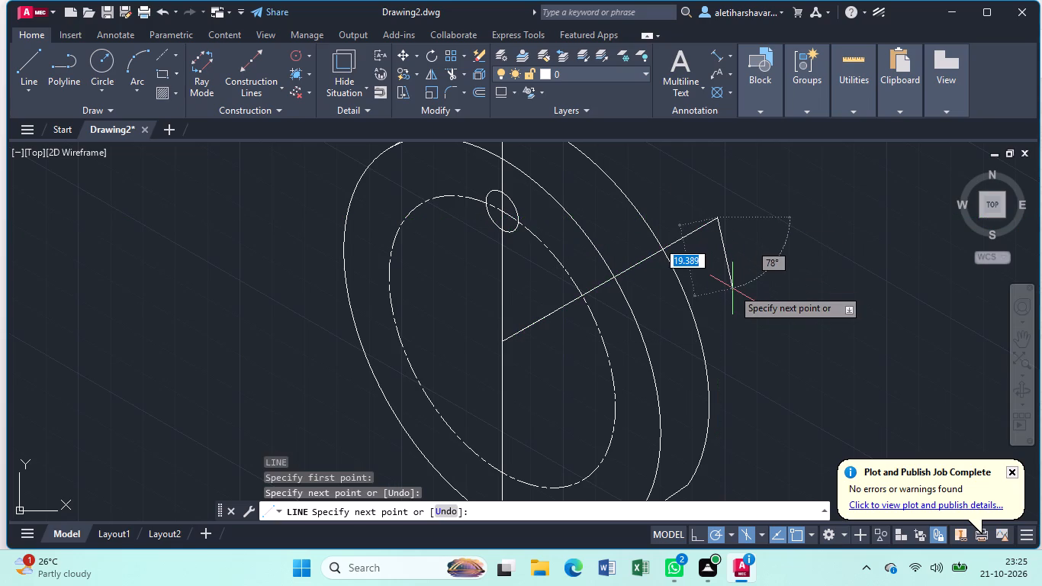
pyautogui.press('Escape')
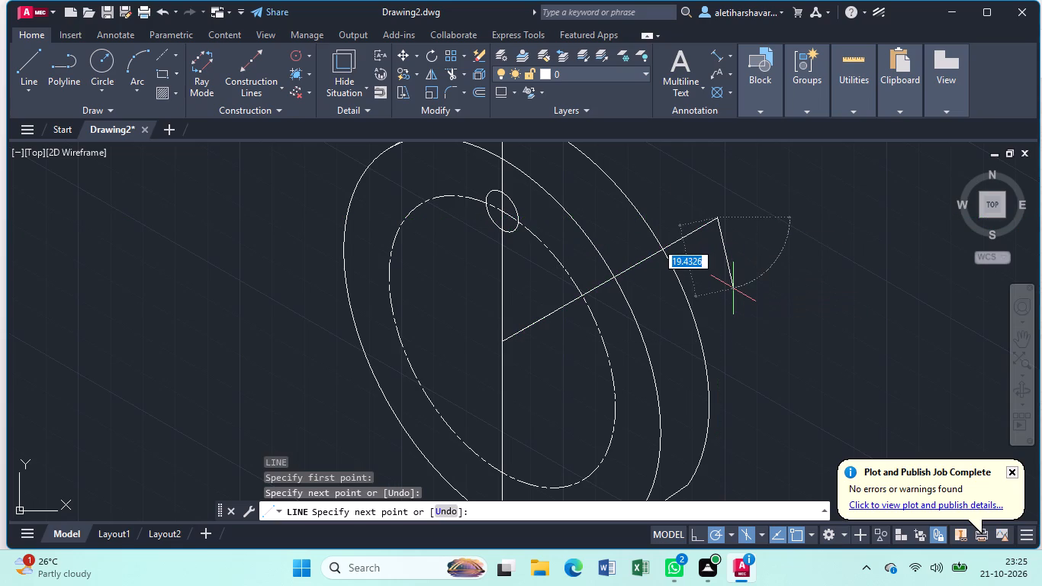
# Draw a line about 70 units long from the front face centre at 330 degrees, past the disc's outer edge.
pyautogui.press('l')
pyautogui.press('Return')
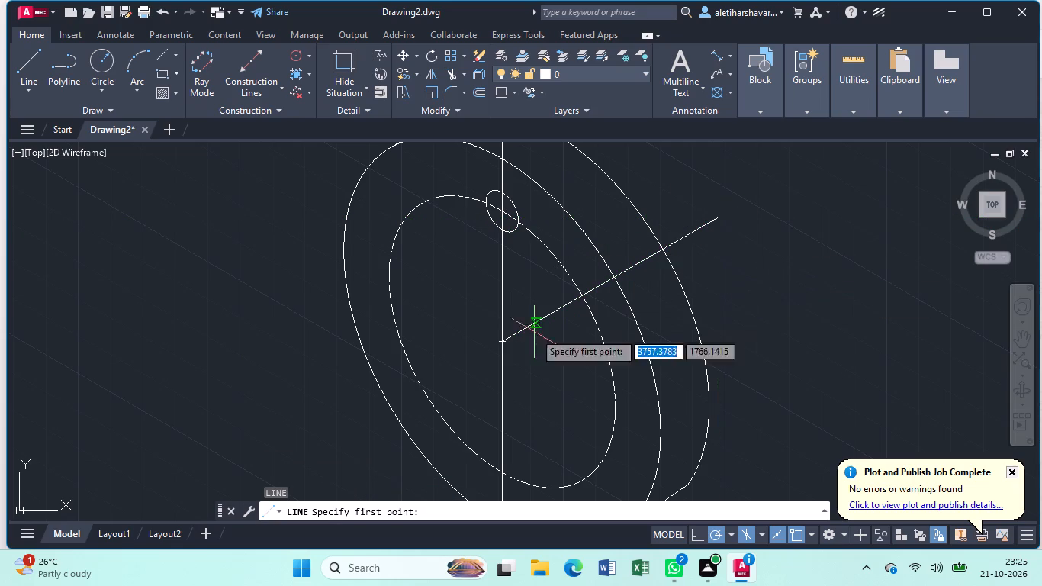
pyautogui.click(501, 344)
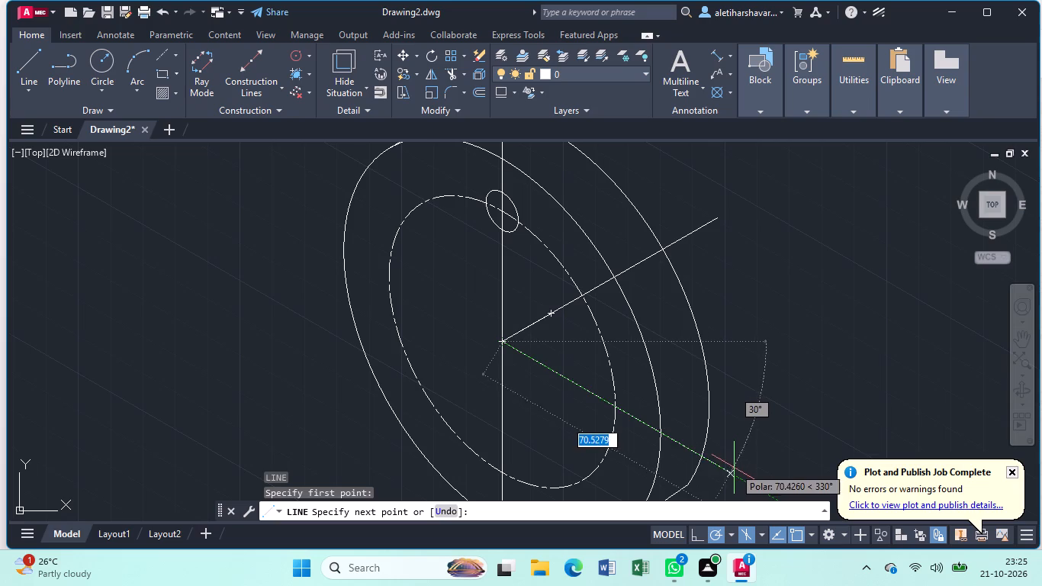
pyautogui.click(733, 468)
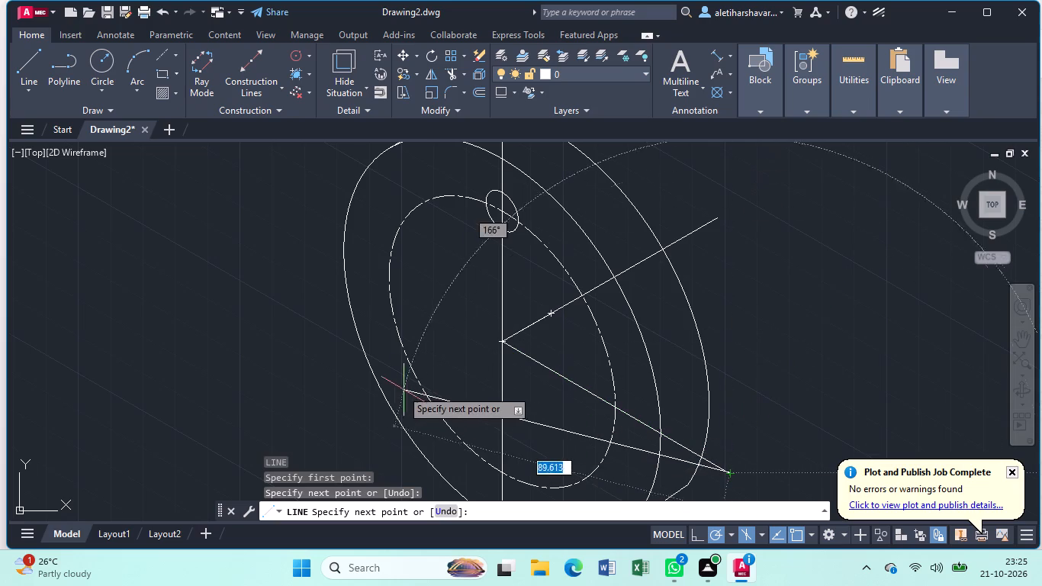
pyautogui.press('Escape')
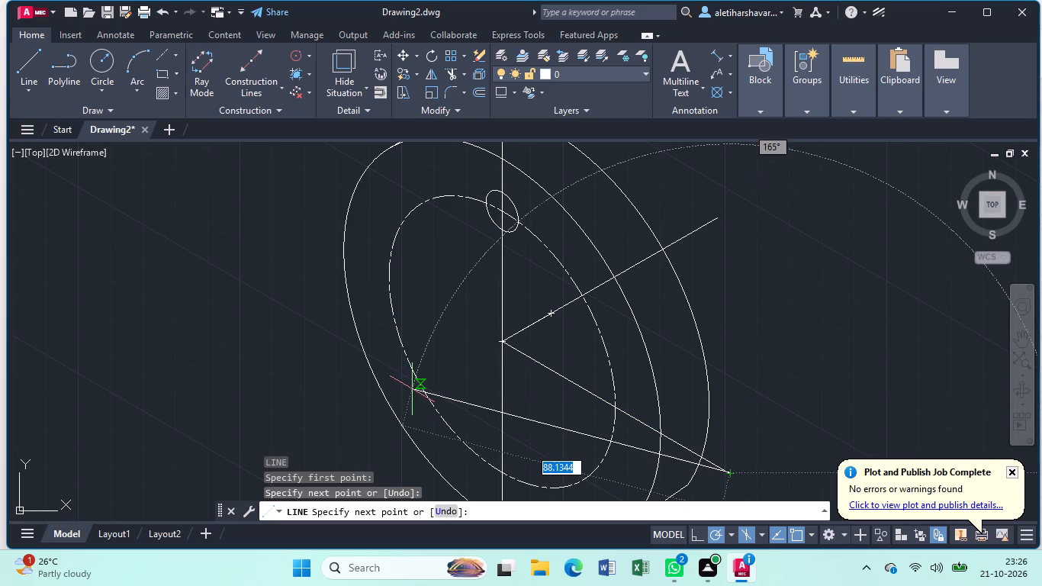
# Draw a line about 59 units long from the front face centre at 150 degrees, past the front face's edge.
pyautogui.press('l')
pyautogui.press('Return')
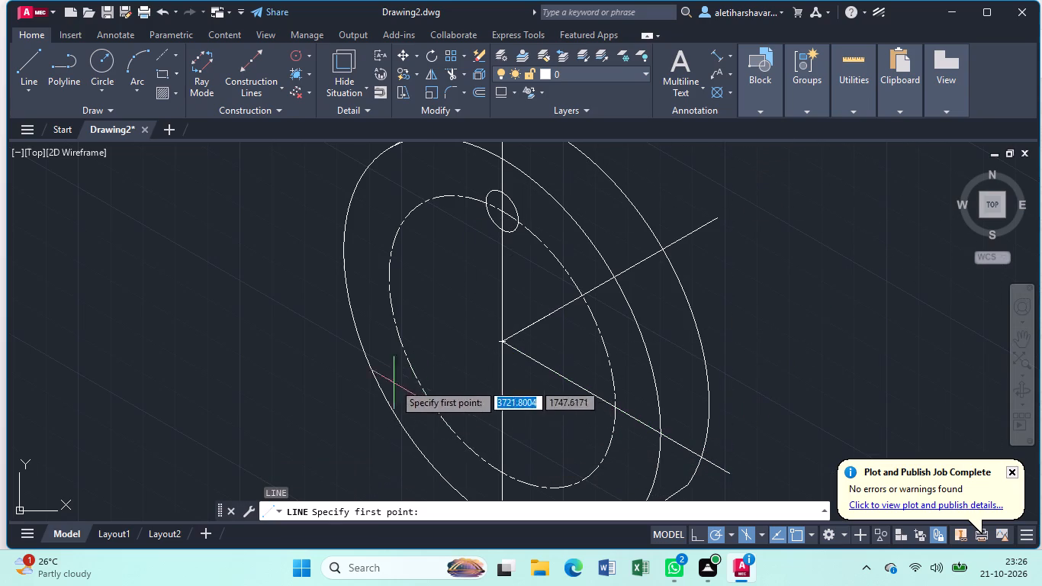
pyautogui.click(503, 343)
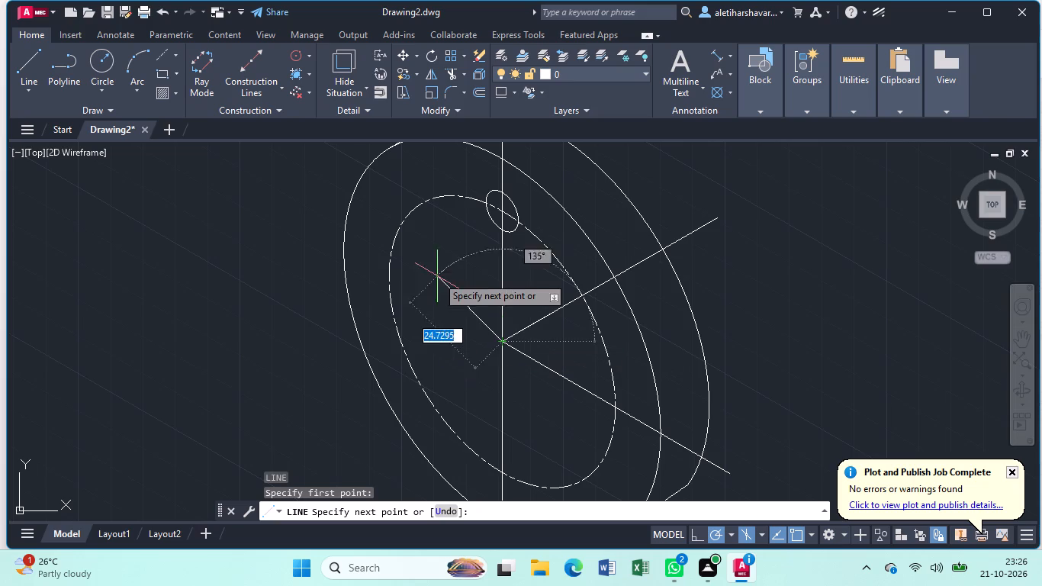
pyautogui.click(310, 233)
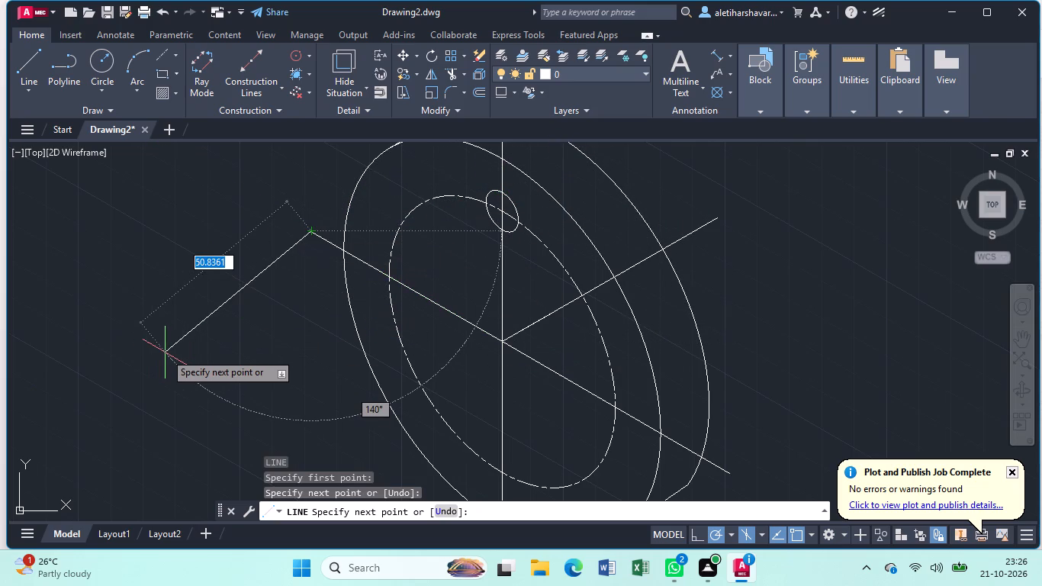
pyautogui.press('Escape')
# Draw a line about 47 units long from the front face centre at 210 degrees, past the front face's edge.
pyautogui.press('l')
pyautogui.press('Return')
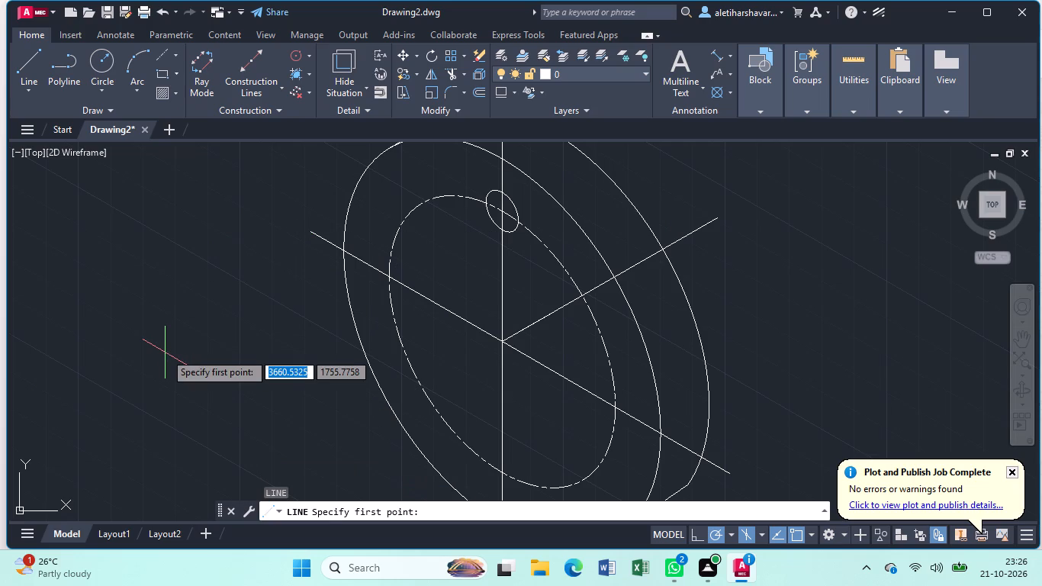
pyautogui.click(500, 340)
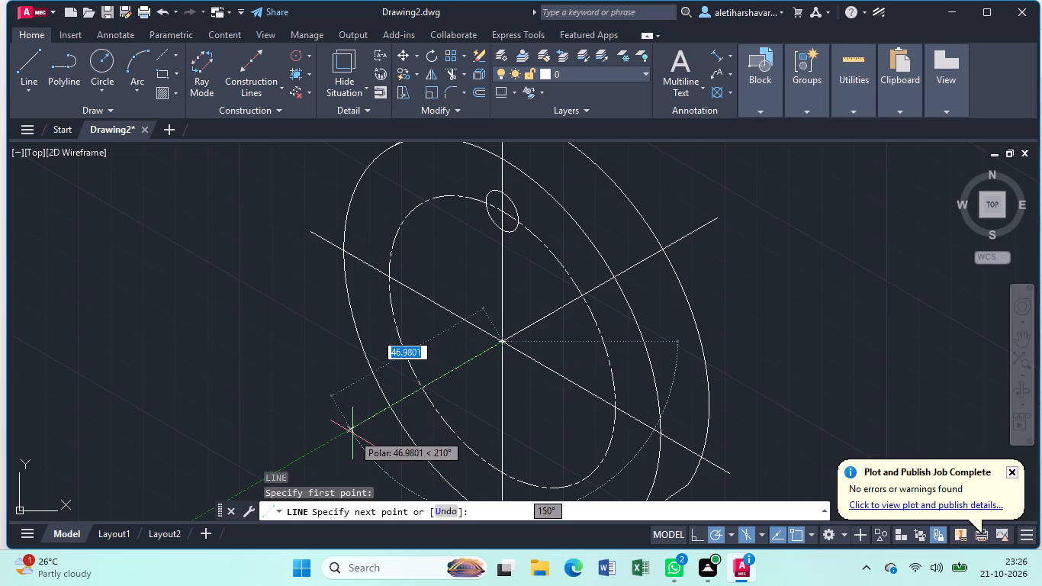
pyautogui.click(352, 433)
pyautogui.press('Escape')
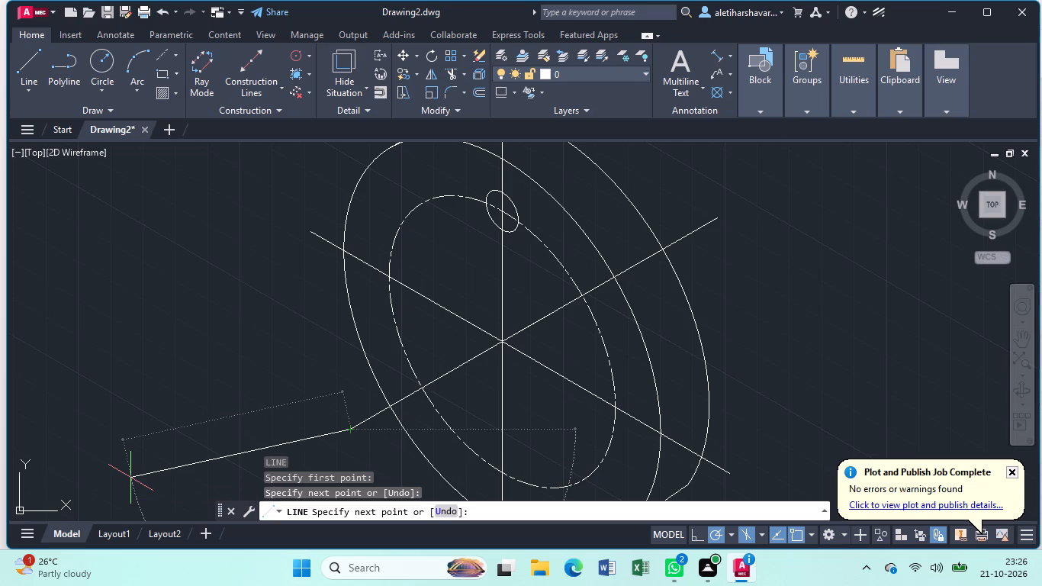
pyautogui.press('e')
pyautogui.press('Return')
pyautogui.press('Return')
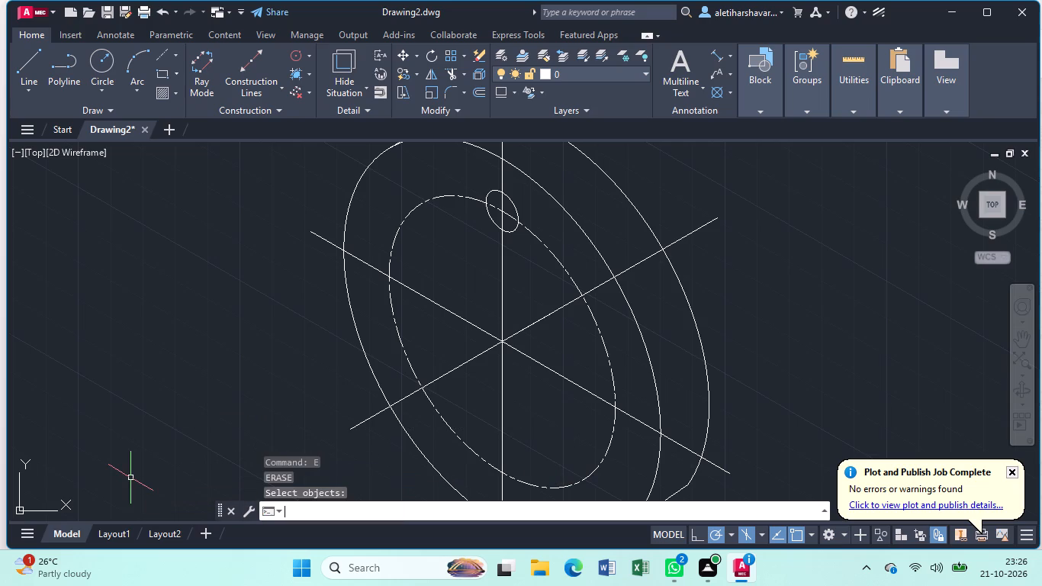
# Draw a radius 5 isocircle centred where the 30-degree line crosses the dash-dot pitch circle.
pyautogui.press('e')
pyautogui.write('ll')
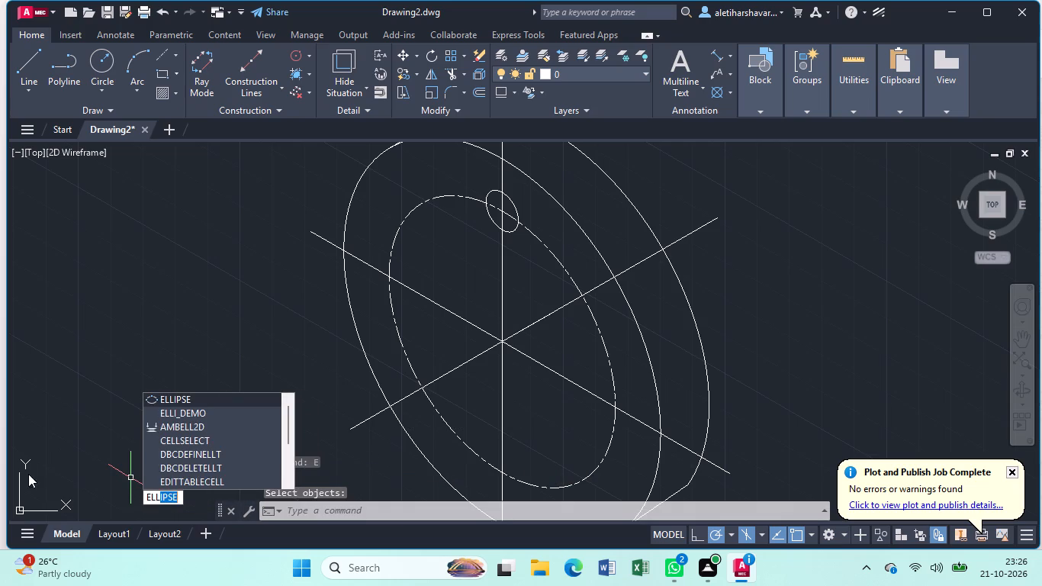
pyautogui.click(198, 401)
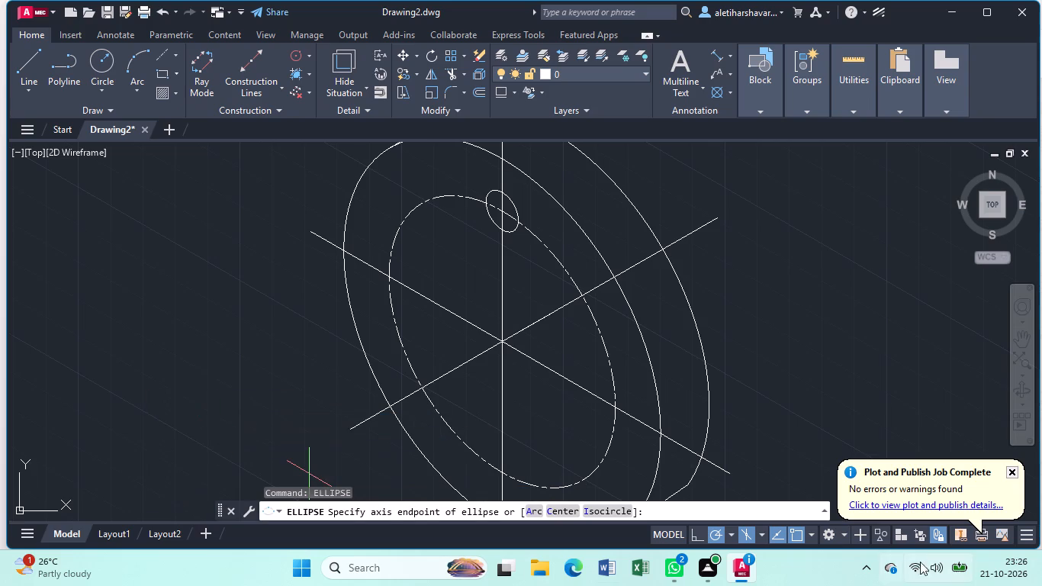
pyautogui.click(622, 508)
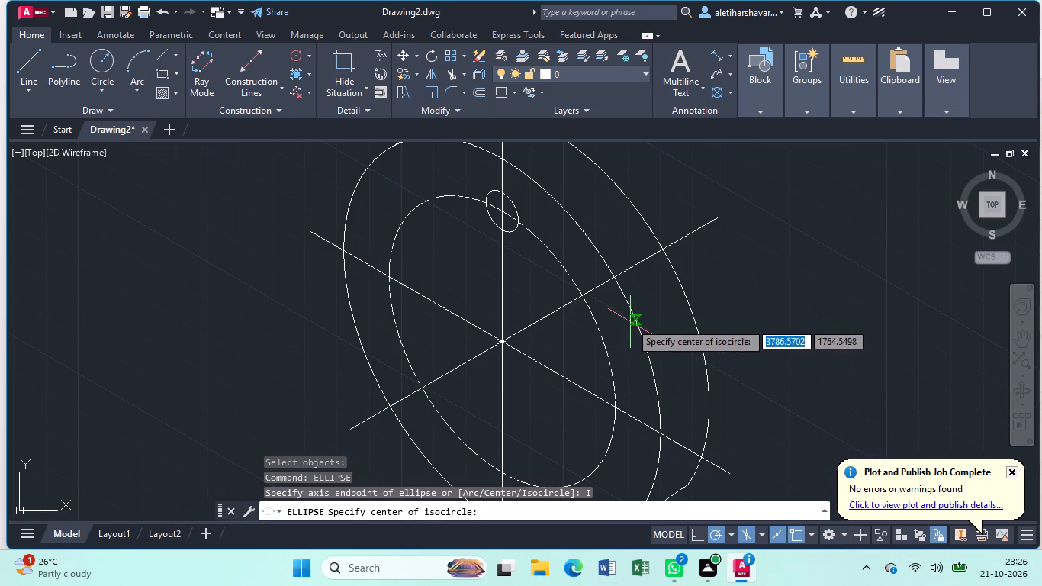
pyautogui.click(584, 298)
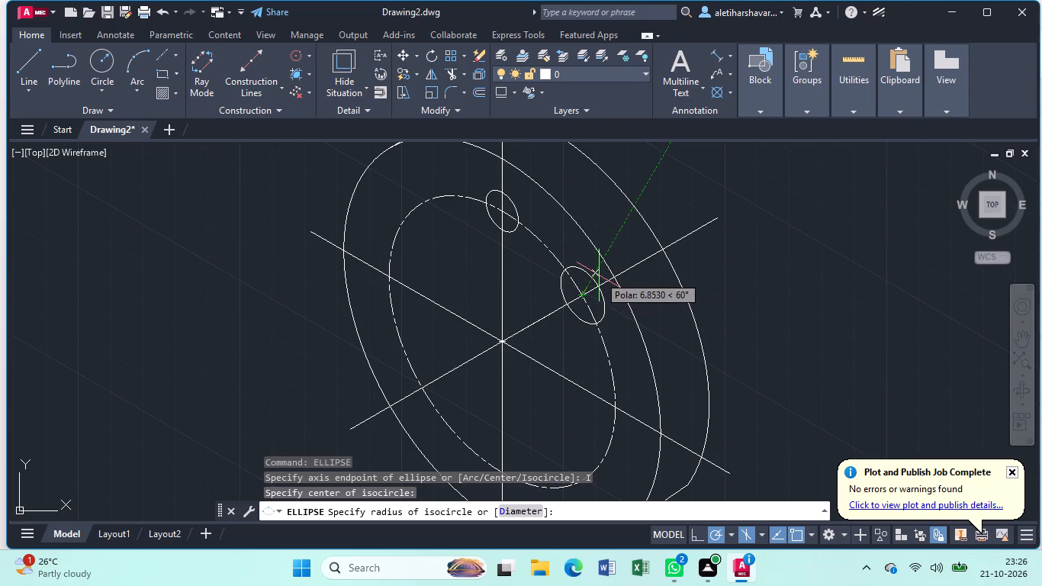
pyautogui.press('5')
pyautogui.press('Return')
# Draw a radius 5 isocircle centred where the 330-degree line crosses the pitch circle.
pyautogui.press('Return')
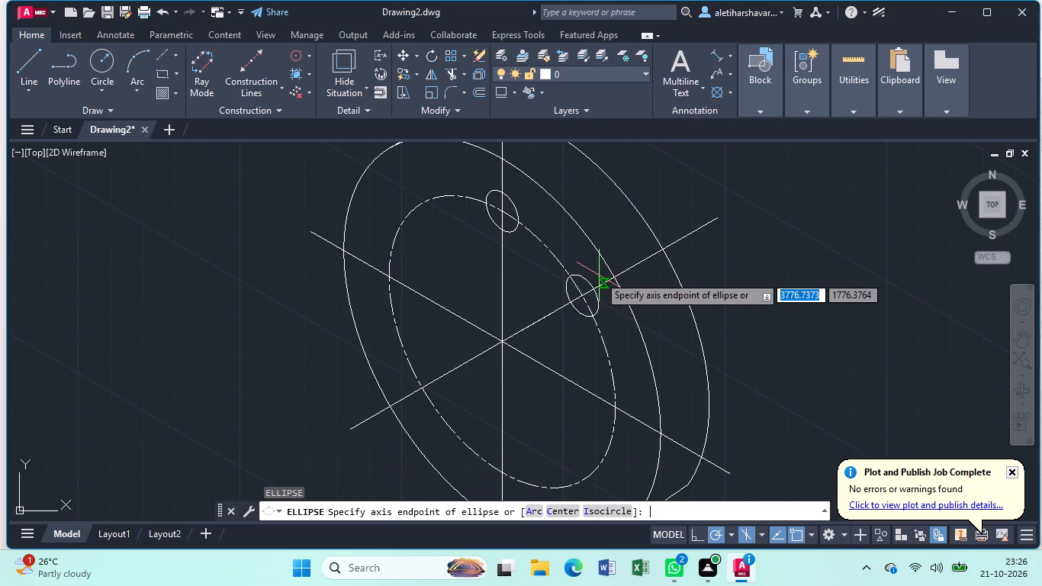
pyautogui.click(613, 507)
pyautogui.click(617, 407)
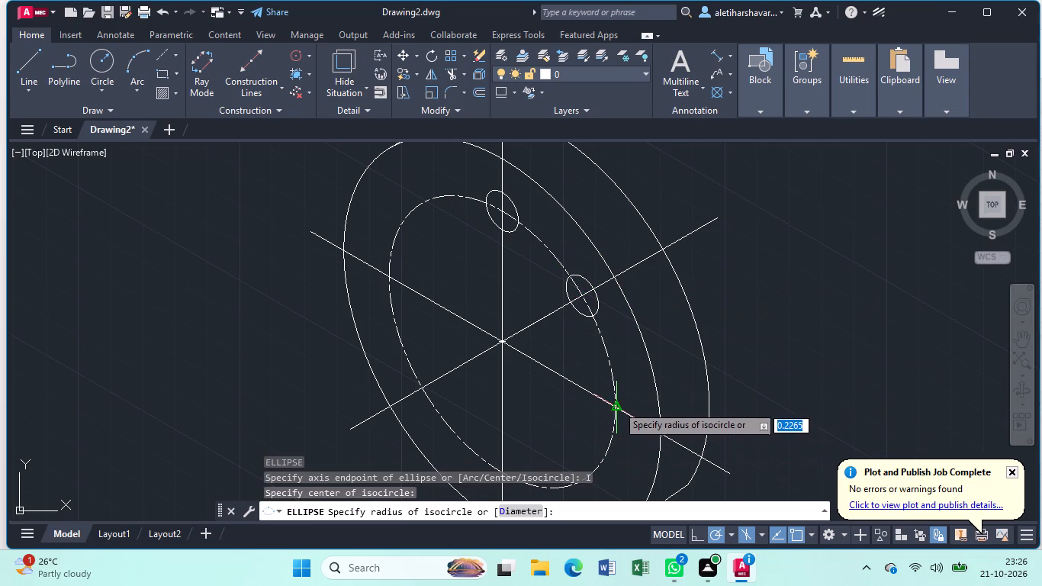
pyautogui.press('5')
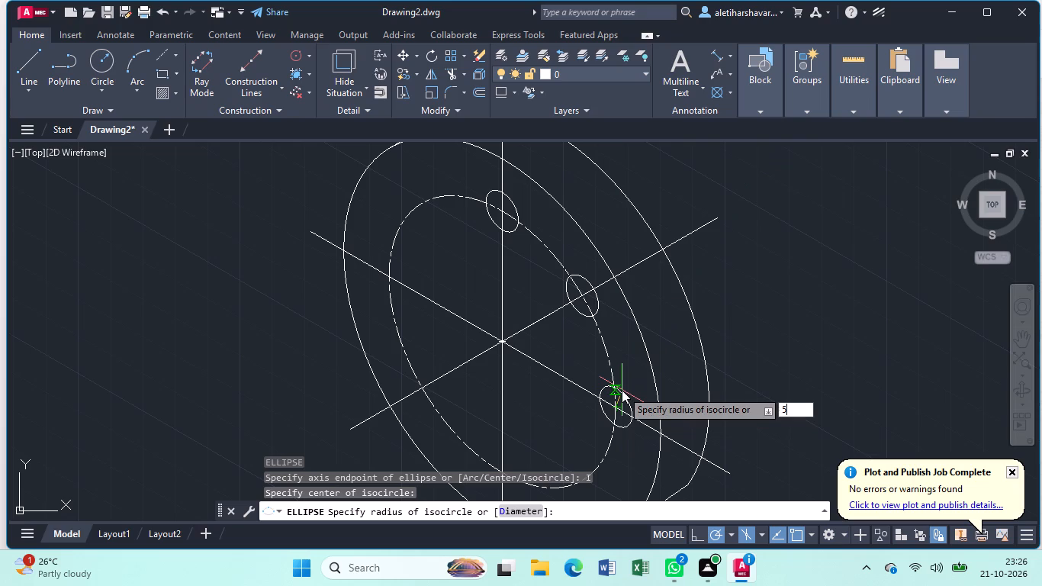
pyautogui.press('Return')
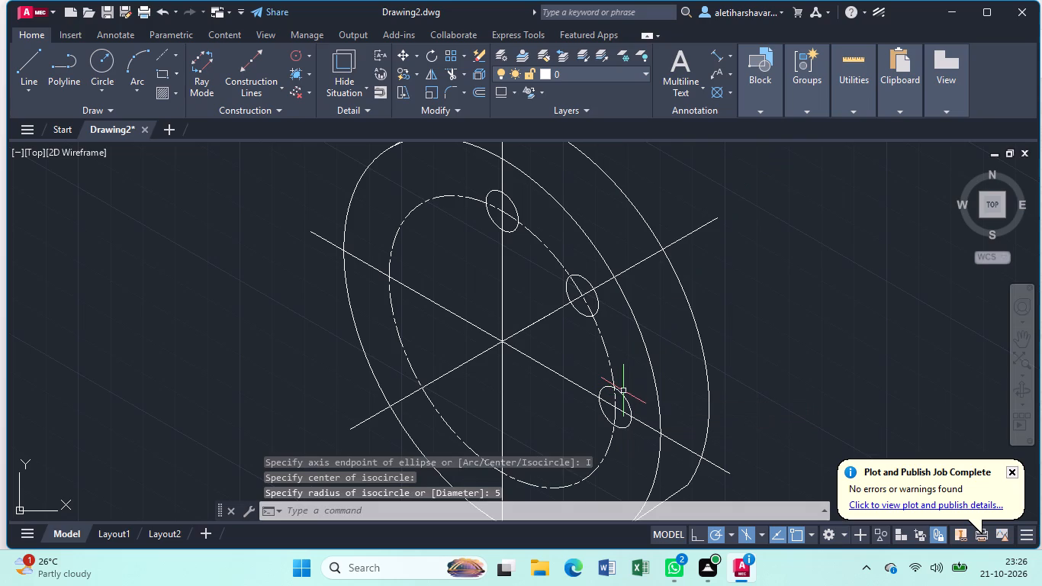
# Draw a radius 5 isocircle centred where the 150-degree line crosses the pitch circle.
pyautogui.press('Return')
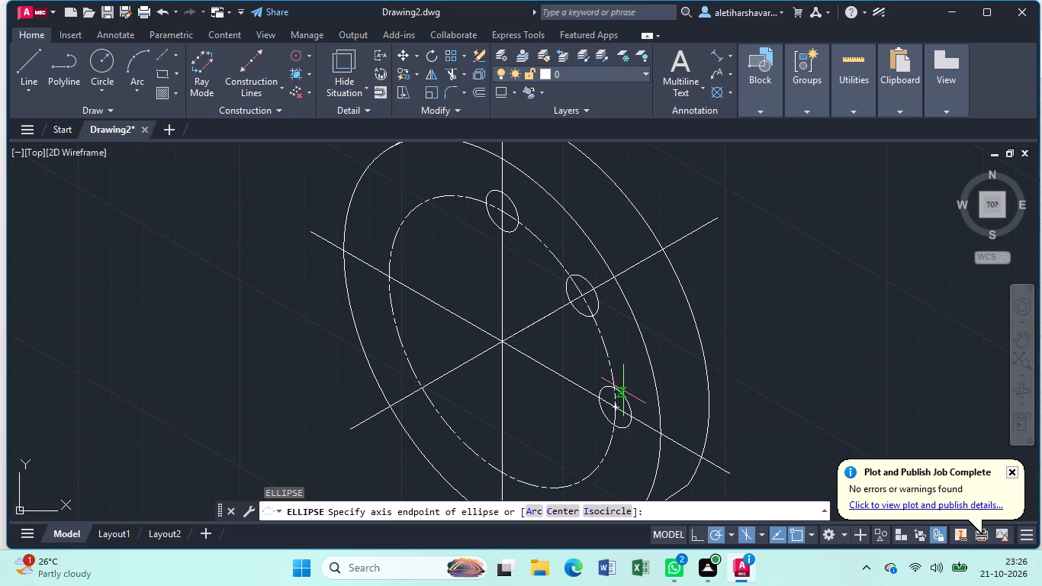
pyautogui.click(608, 514)
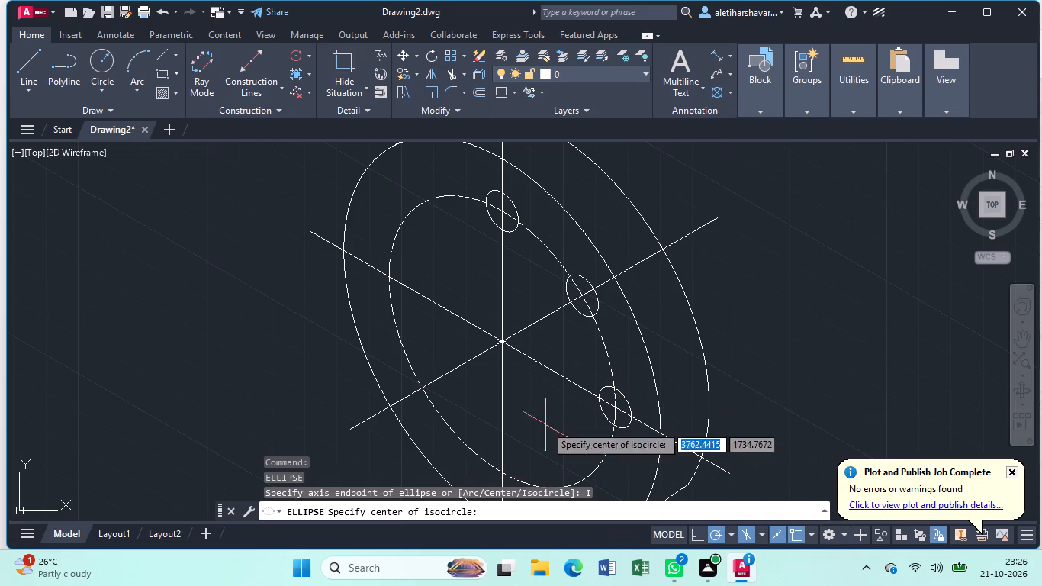
pyautogui.click(390, 278)
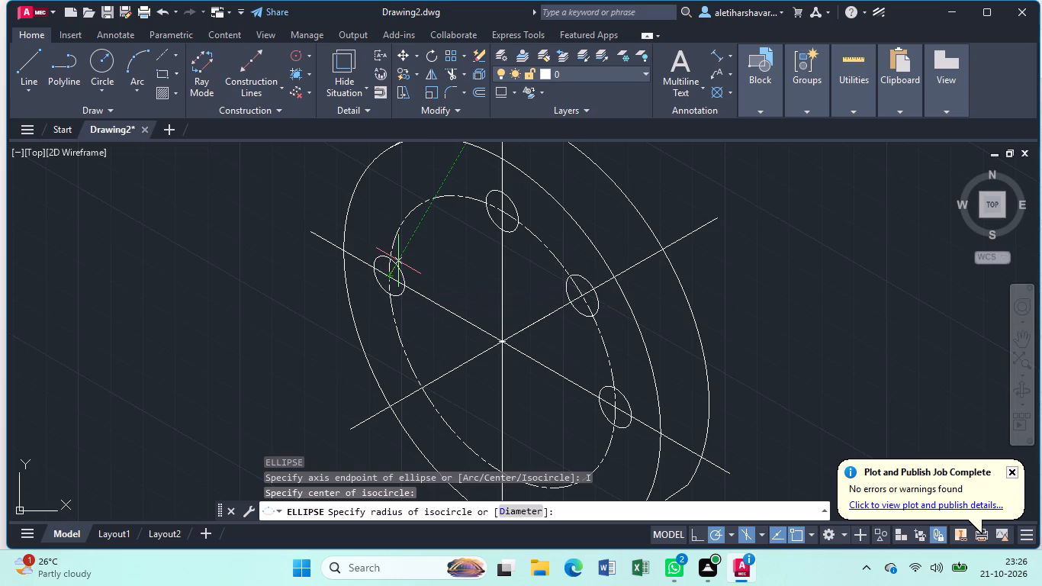
pyautogui.press('5')
pyautogui.press('Return')
# Draw a radius 5 isocircle centred where the 210-degree line crosses the pitch circle.
pyautogui.press('Return')
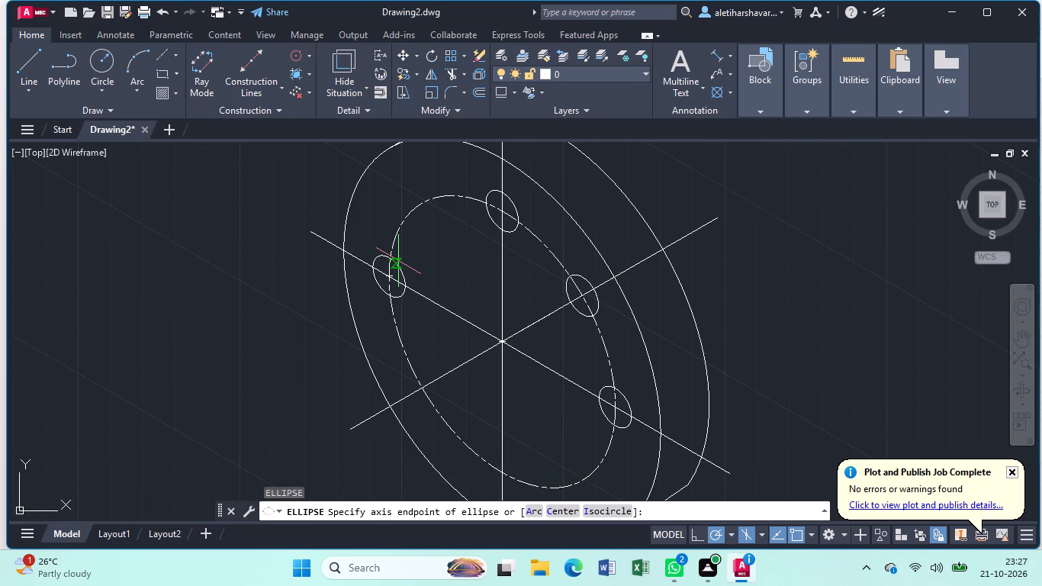
pyautogui.click(598, 508)
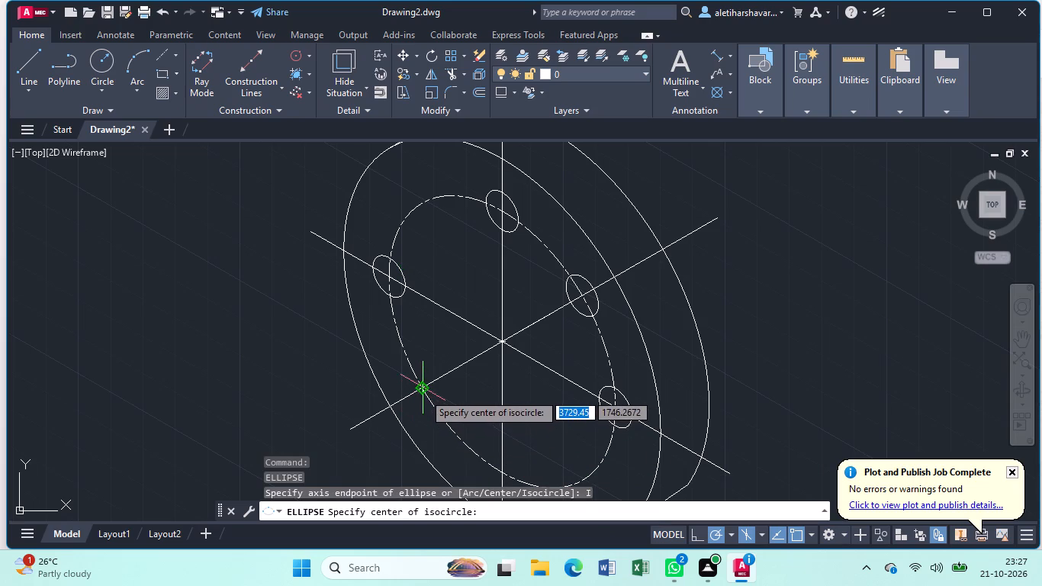
pyautogui.click(423, 393)
pyautogui.press('5')
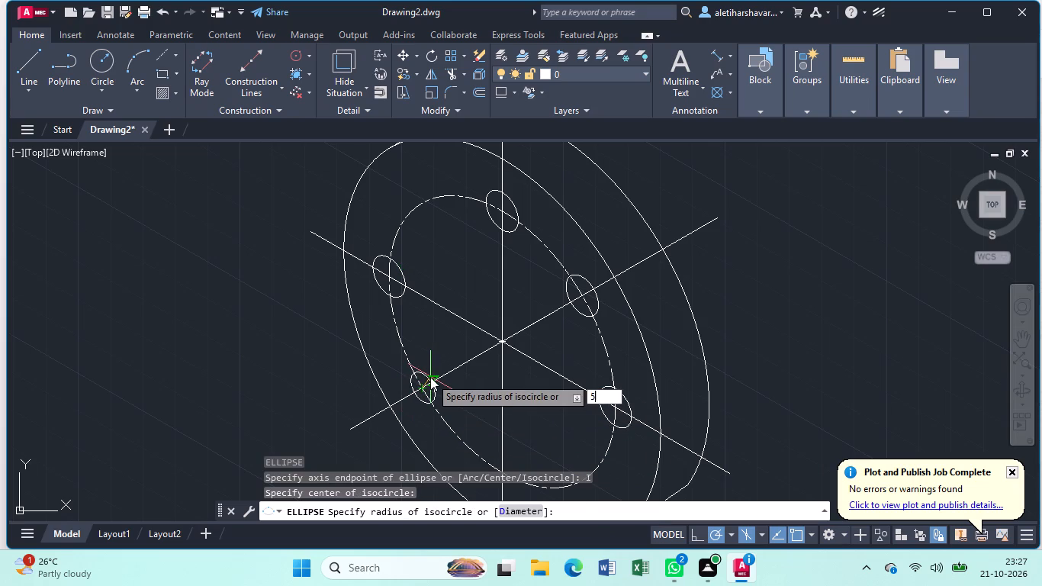
pyautogui.press('Return')
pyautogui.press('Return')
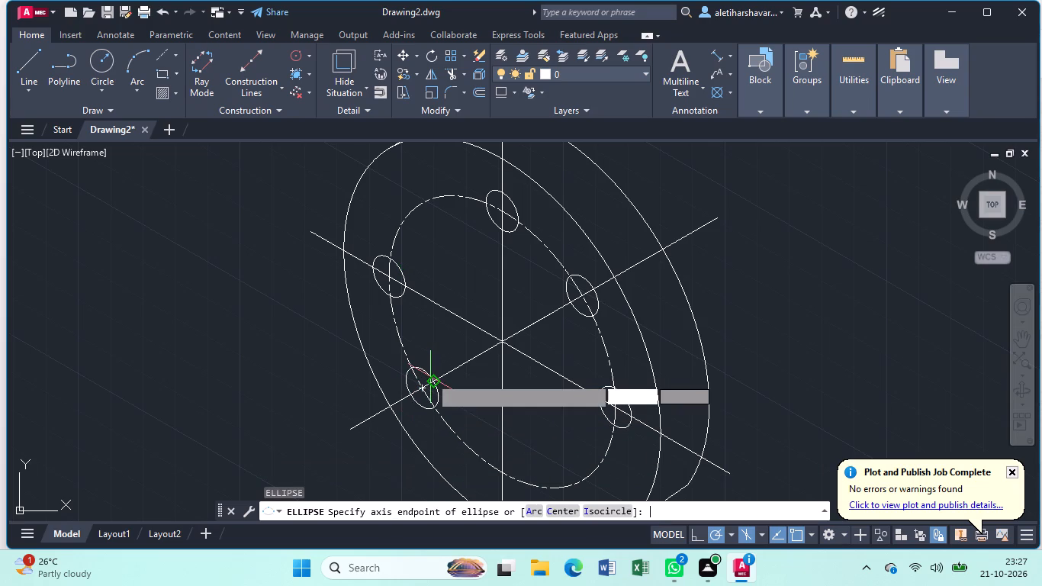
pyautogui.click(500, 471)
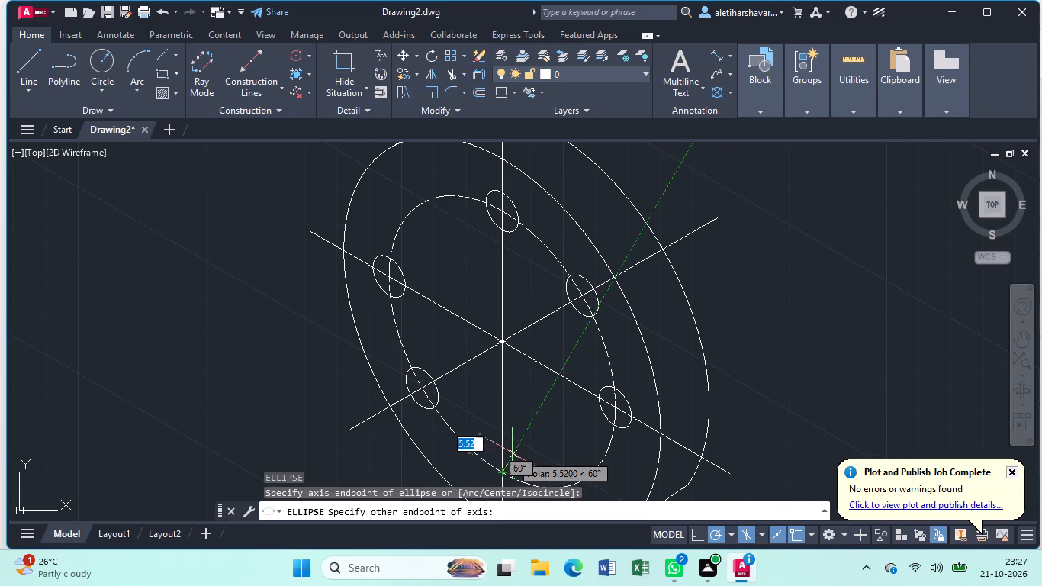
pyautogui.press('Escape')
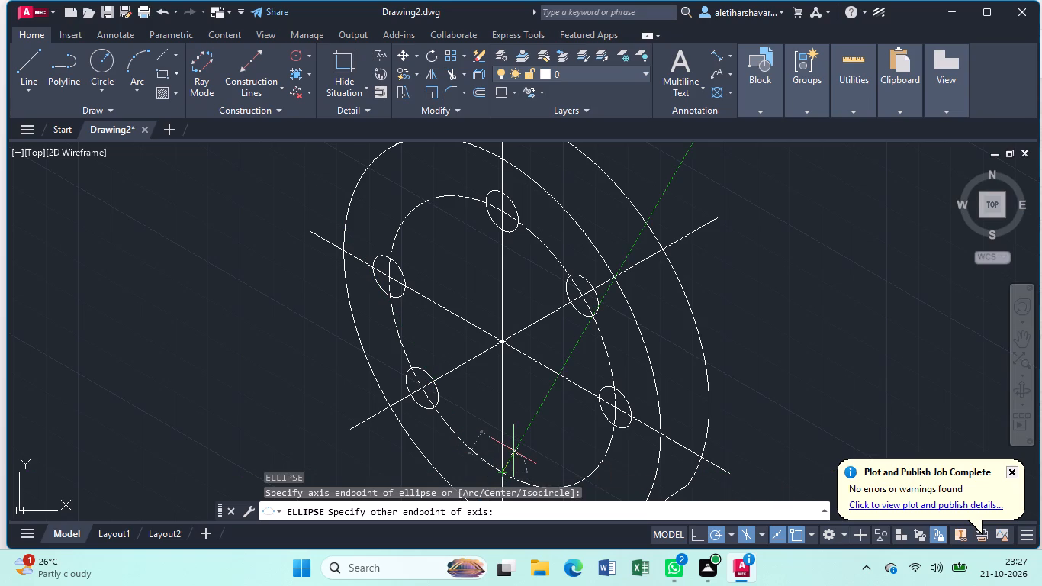
# Draw a radius 5 isocircle centred where the vertical centre line crosses the lower part of the pitch circle.
pyautogui.press('Return')
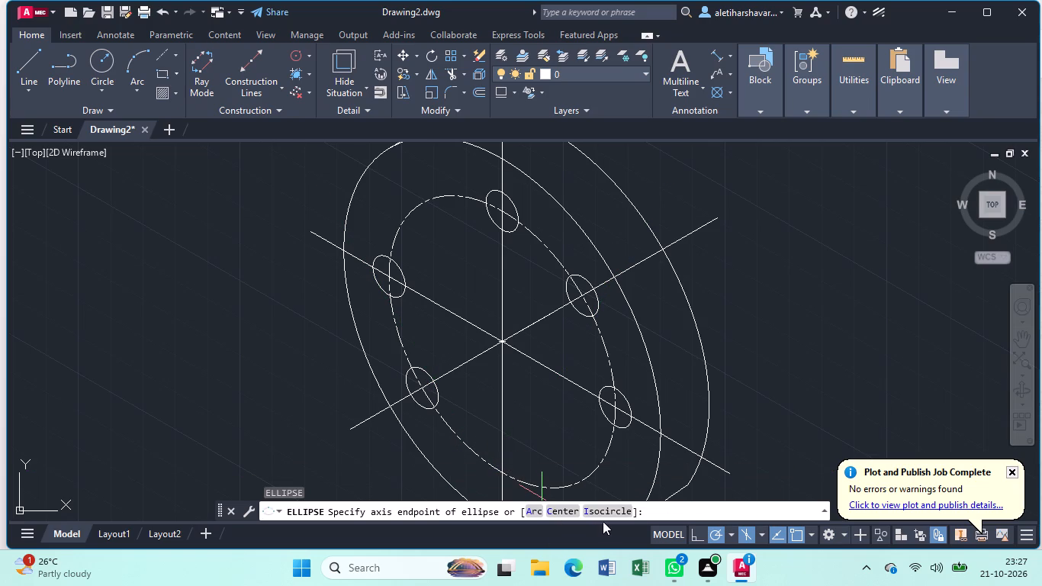
pyautogui.click(607, 513)
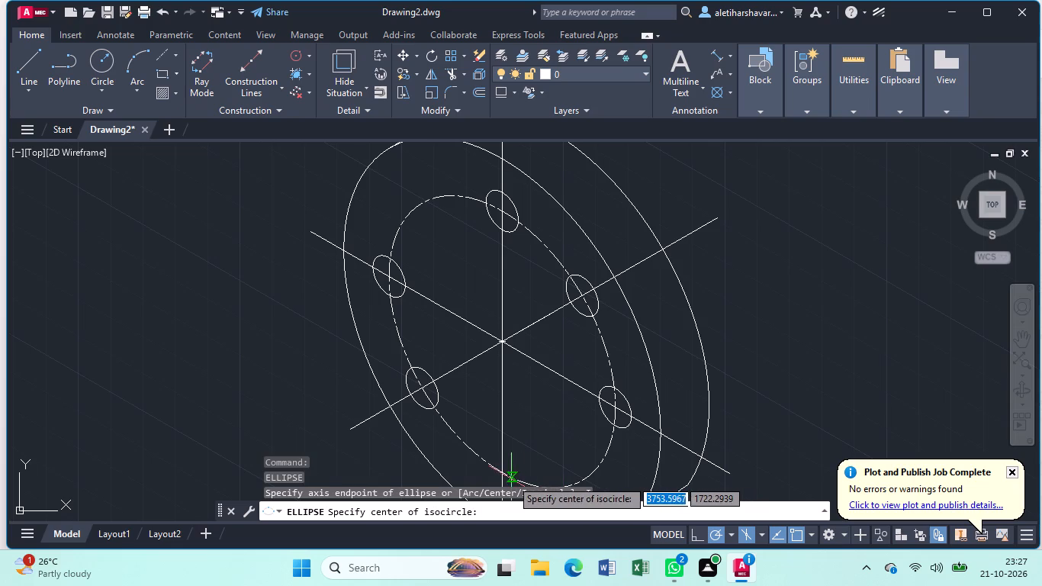
pyautogui.click(505, 477)
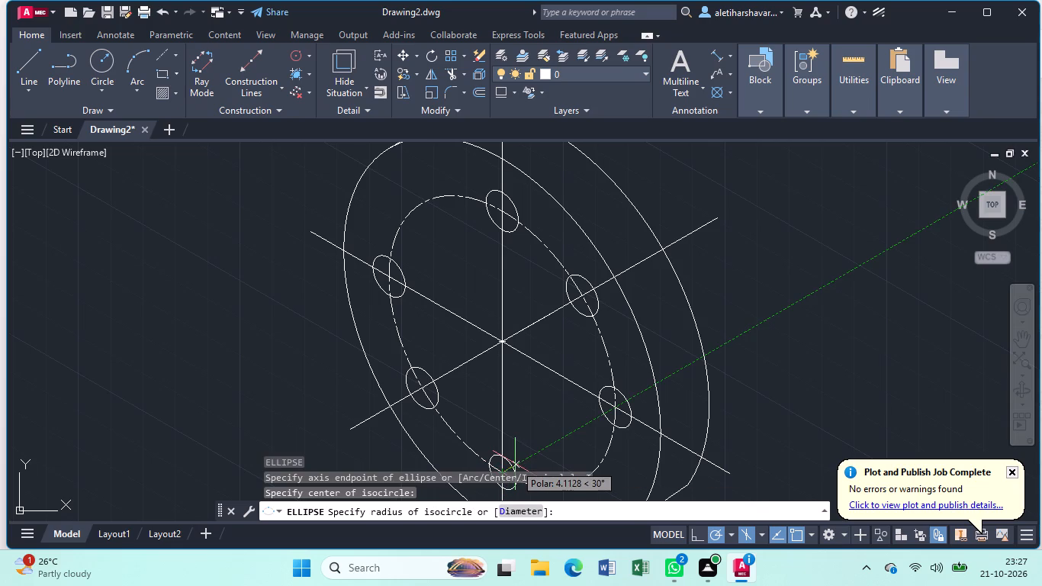
pyautogui.press('5')
pyautogui.press('Return')
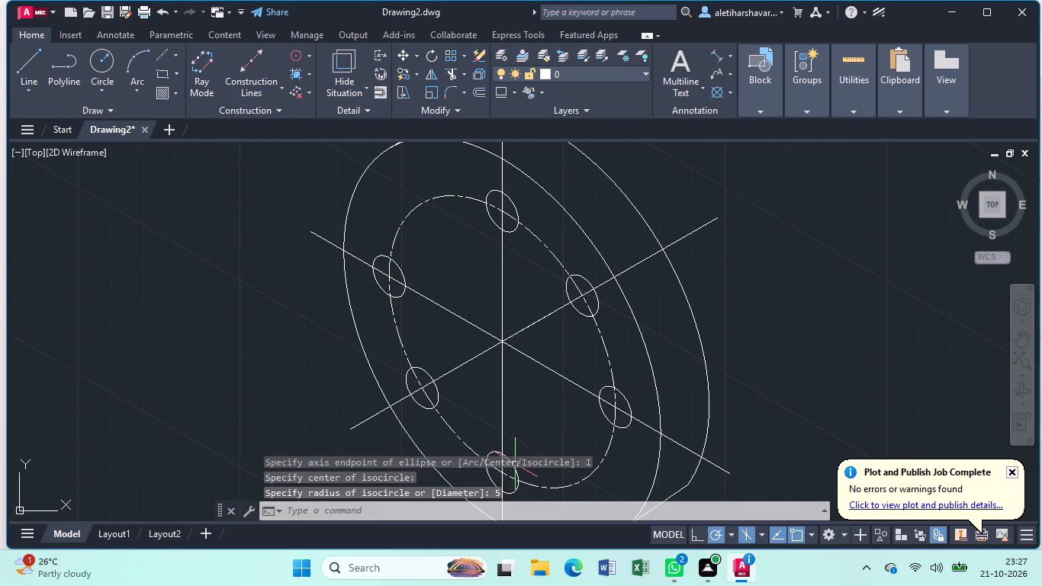
pyautogui.press('Escape')
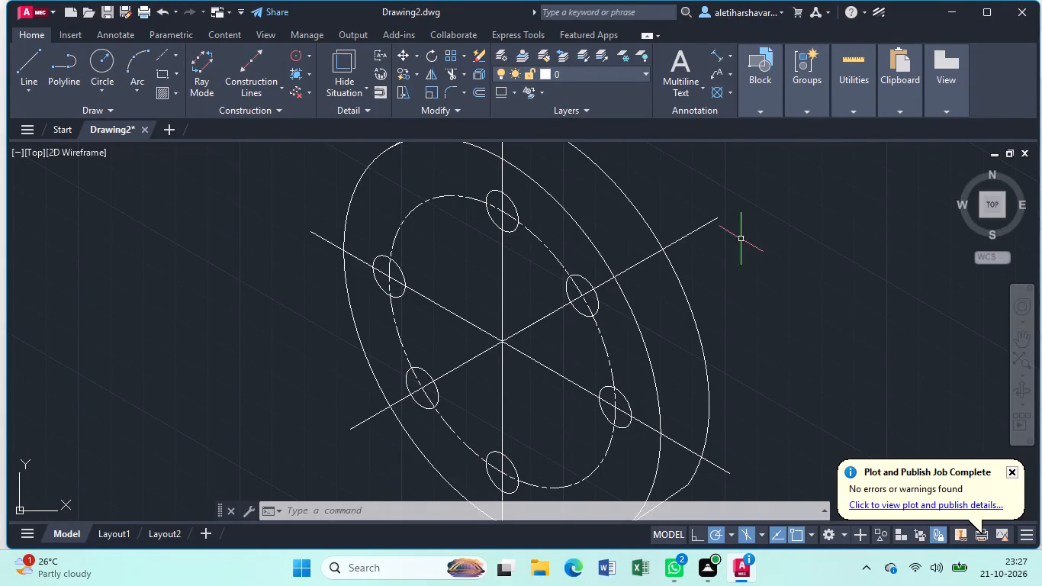
# Erase the six construction lines radiating from the disc's centre, including both halves of the vertical centre line.
pyautogui.click(703, 224)
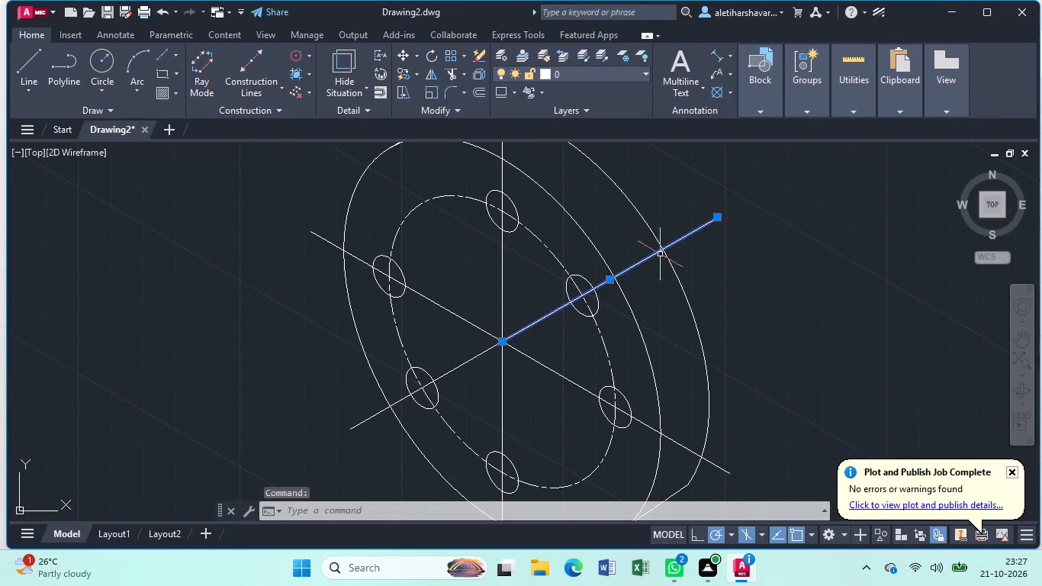
pyautogui.click(460, 317)
pyautogui.click(458, 365)
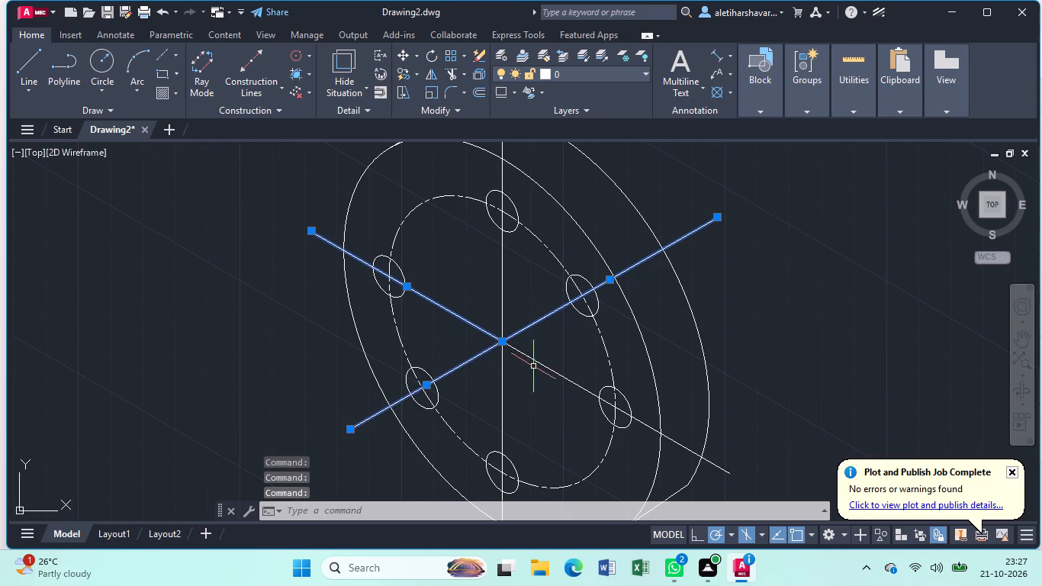
pyautogui.click(539, 362)
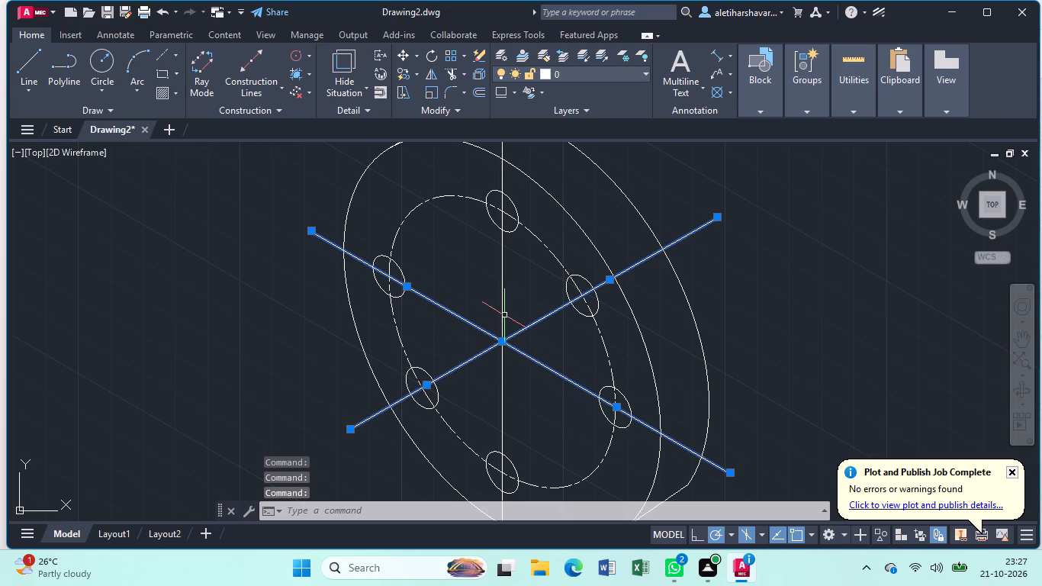
pyautogui.click(501, 311)
pyautogui.scroll(-2, 501, 311)
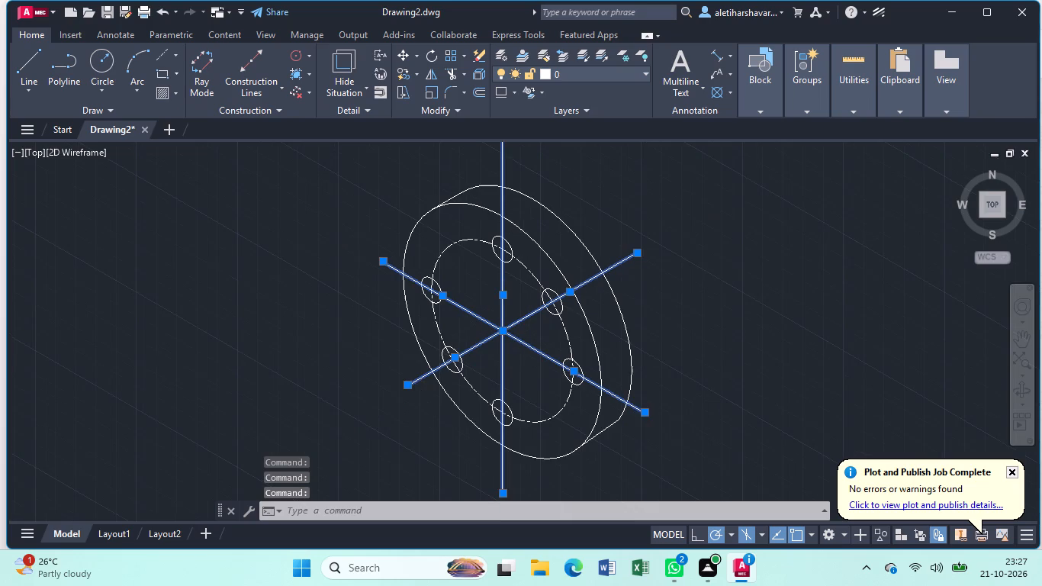
pyautogui.press('Delete')
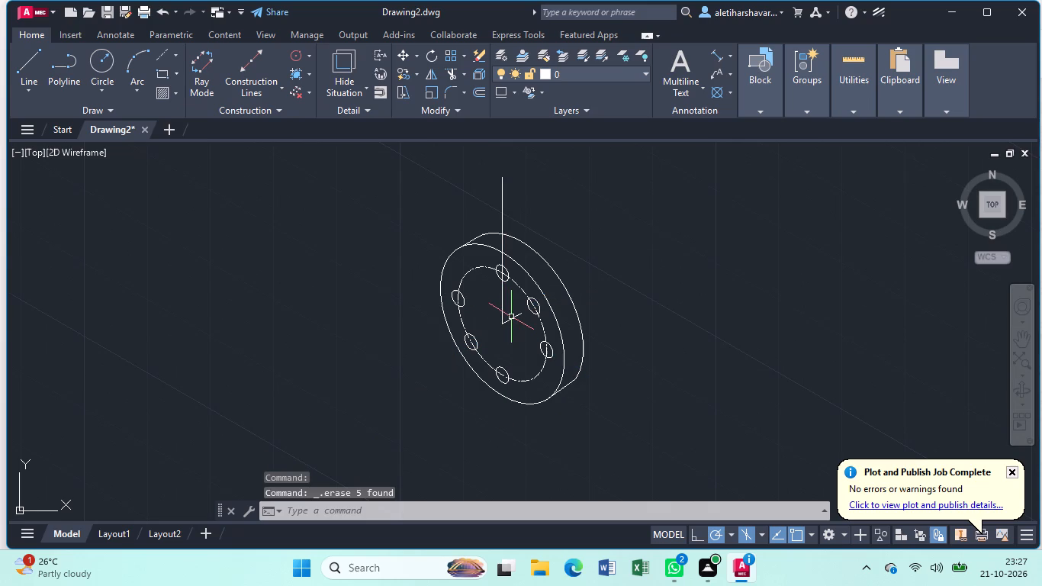
pyautogui.click(501, 187)
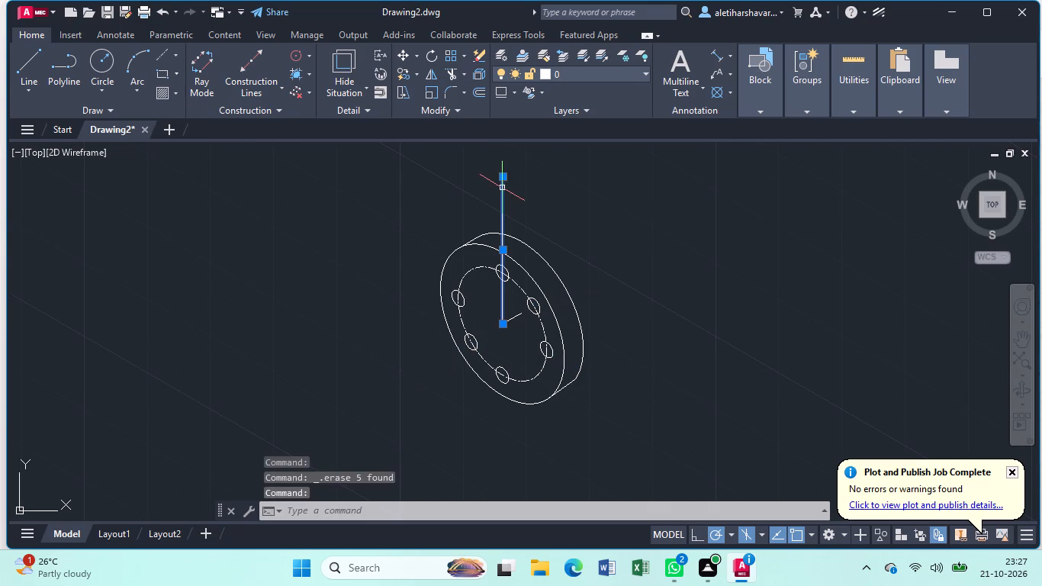
pyautogui.press('Delete')
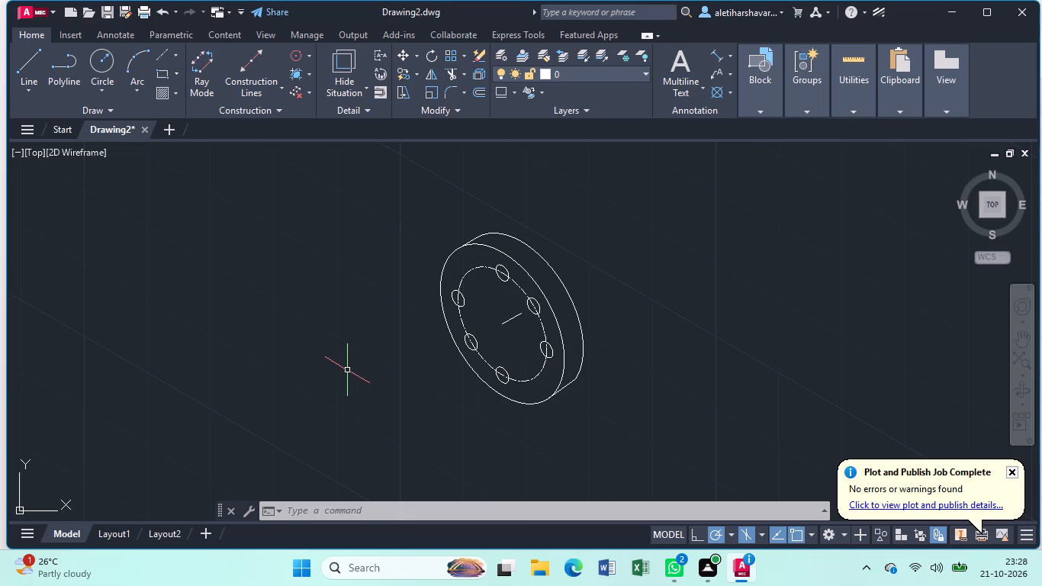
# Draw a radius 25 isocircle centred on the disc's front face.
pyautogui.press('e')
pyautogui.write('ll')
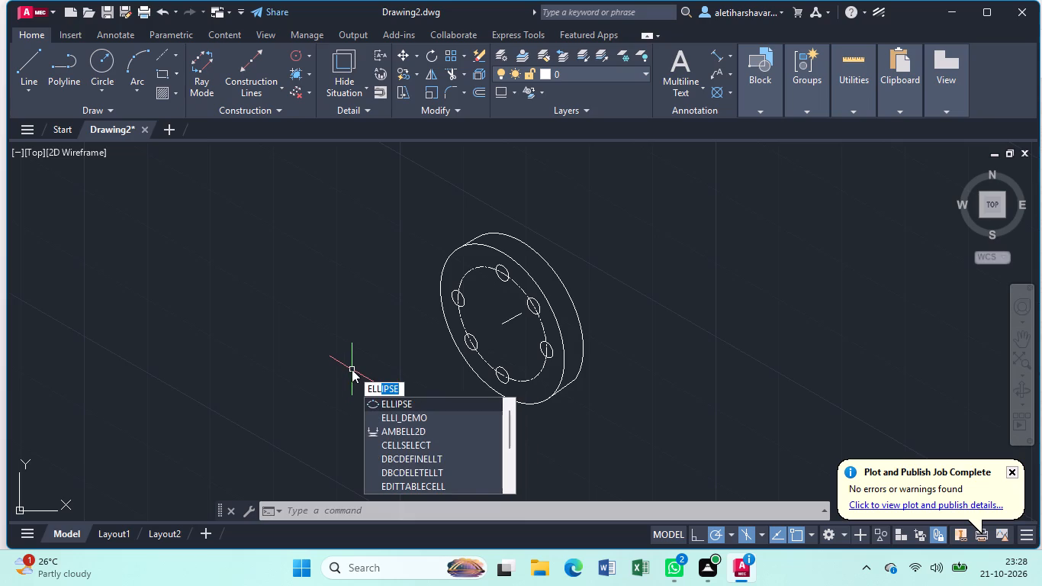
pyautogui.click(397, 407)
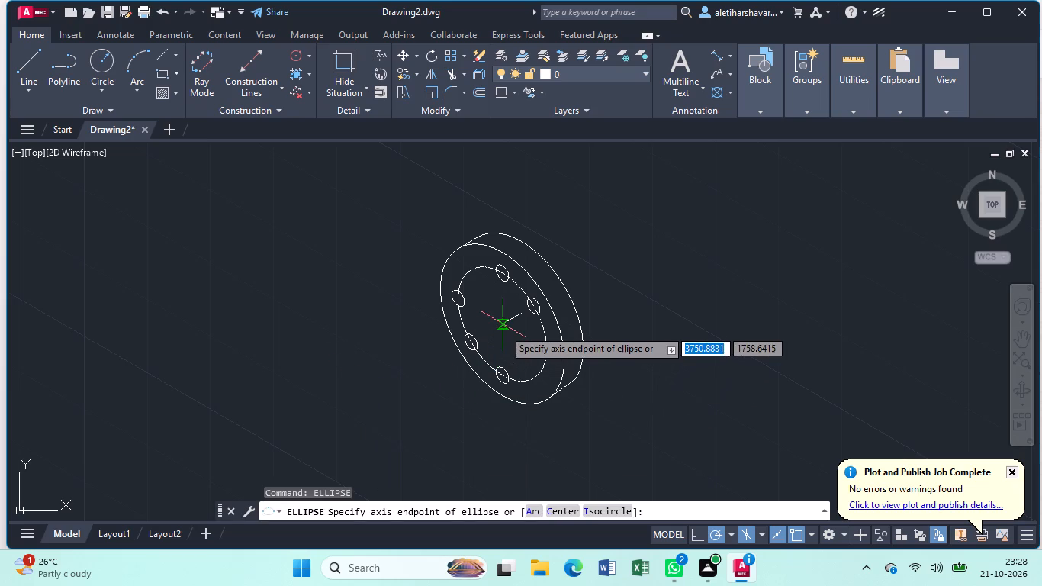
pyautogui.click(619, 514)
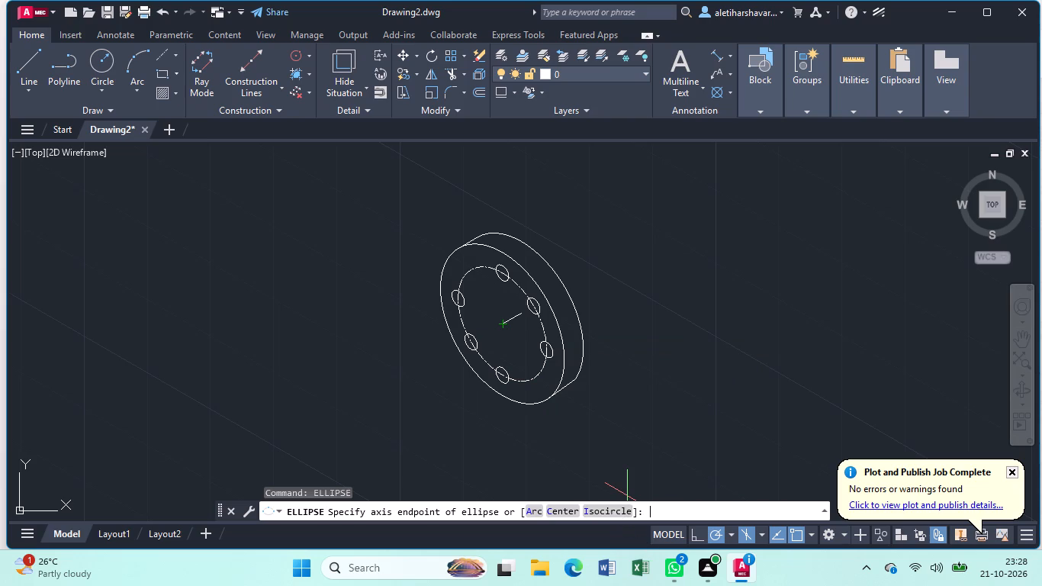
pyautogui.click(500, 320)
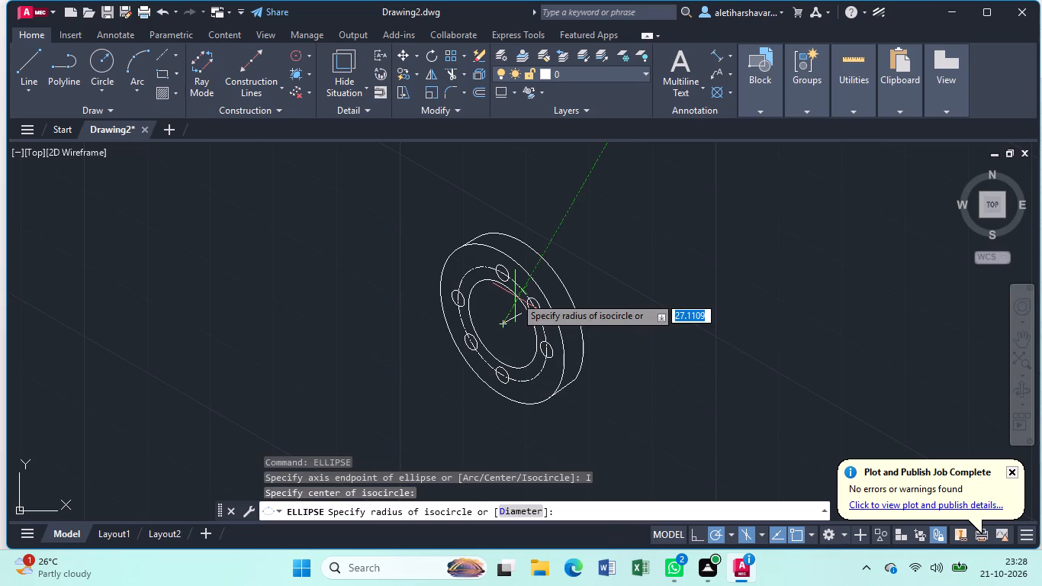
pyautogui.press('2')
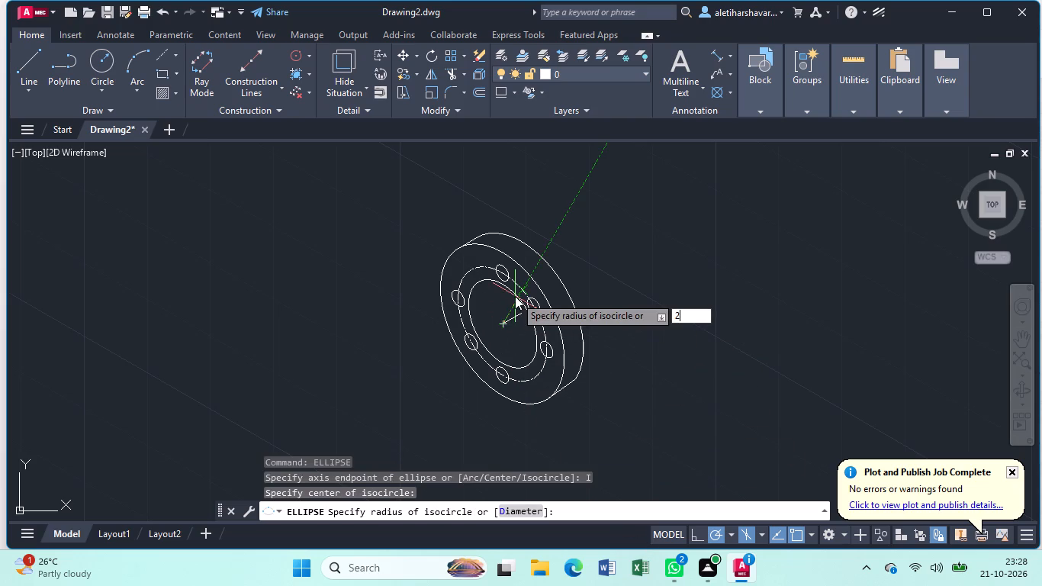
pyautogui.press('5')
pyautogui.press('Return')
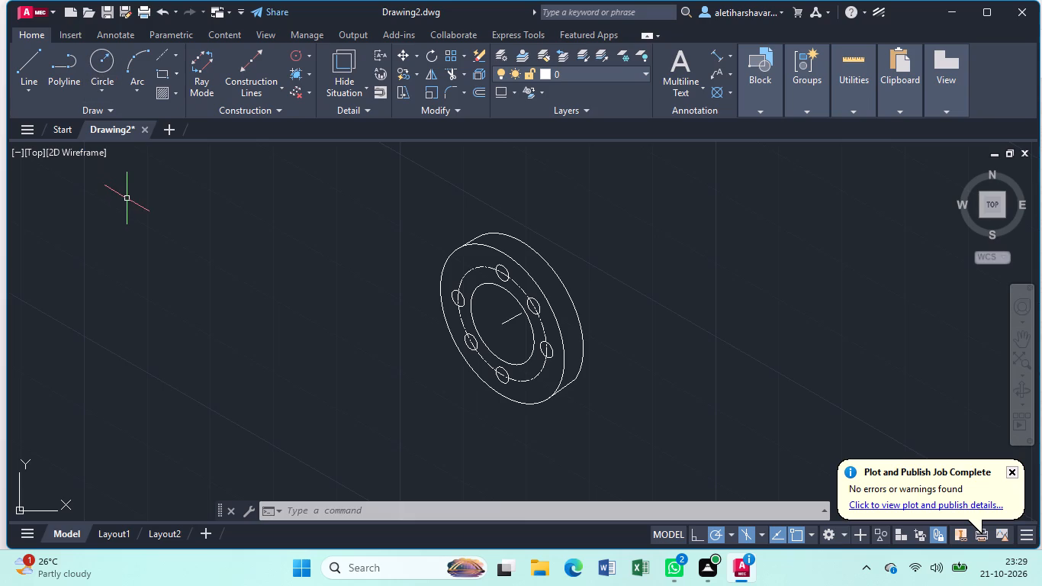
# Draw a radius 13 isocircle concentric with the radius 25 isocircle on the front face.
pyautogui.press('e')
pyautogui.write('ll')
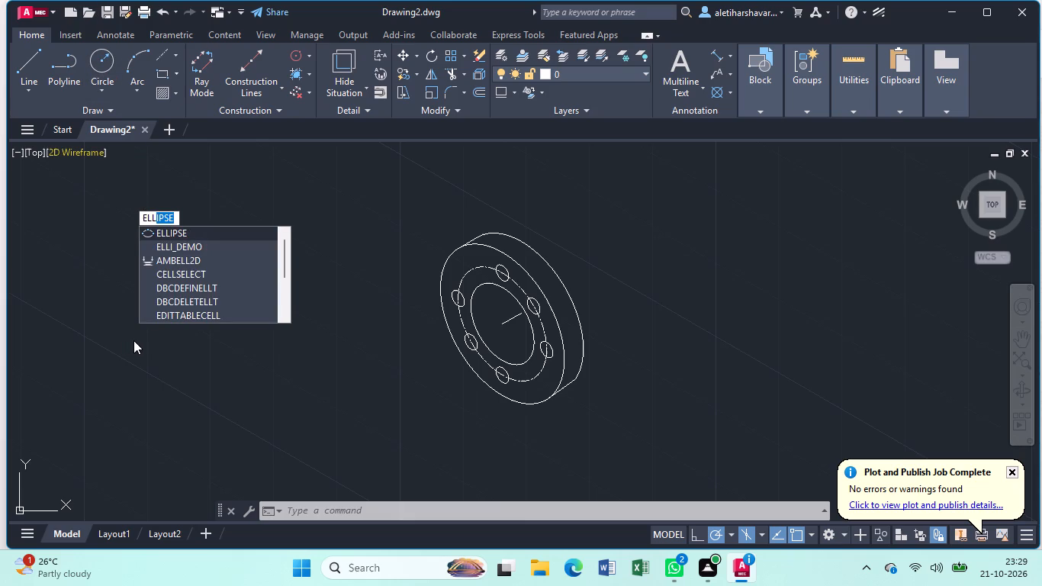
pyautogui.click(190, 234)
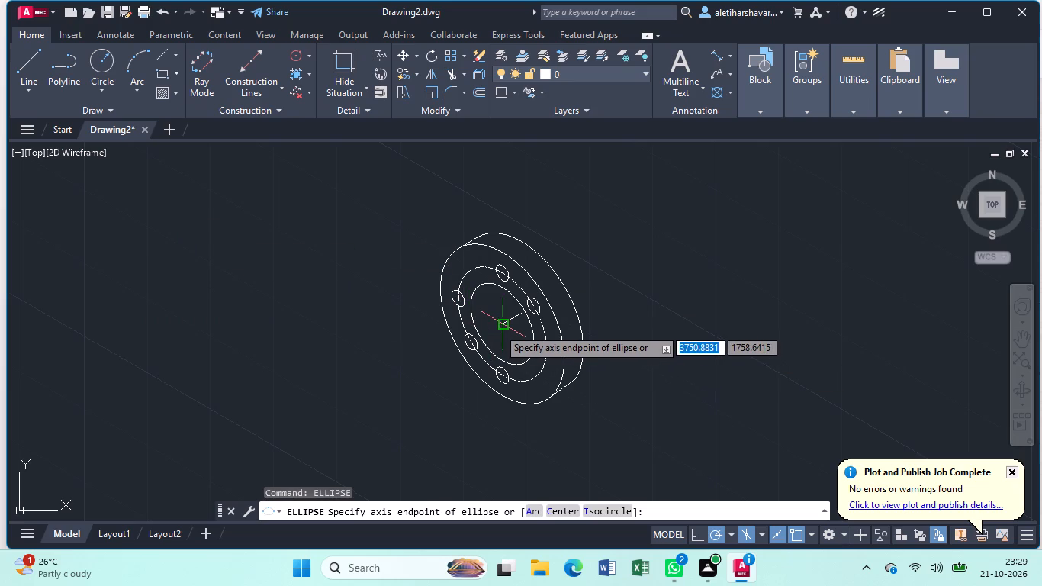
pyautogui.click(611, 507)
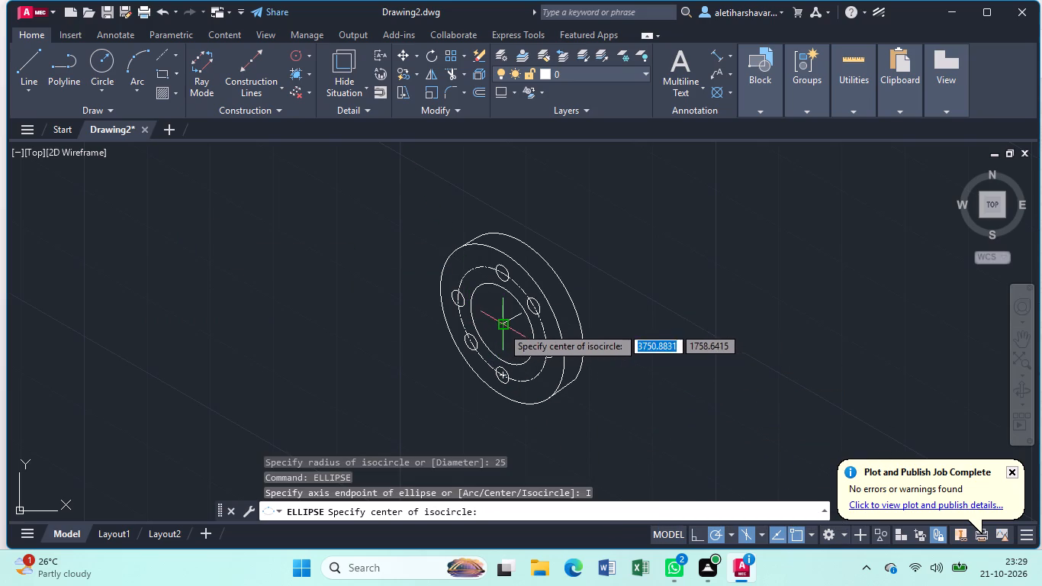
pyautogui.click(502, 327)
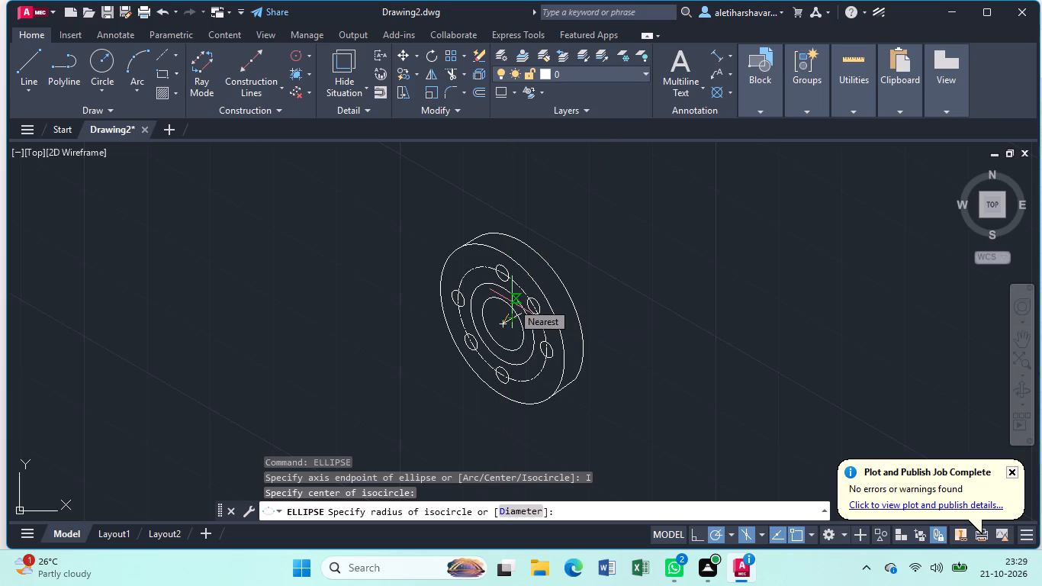
pyautogui.write('13')
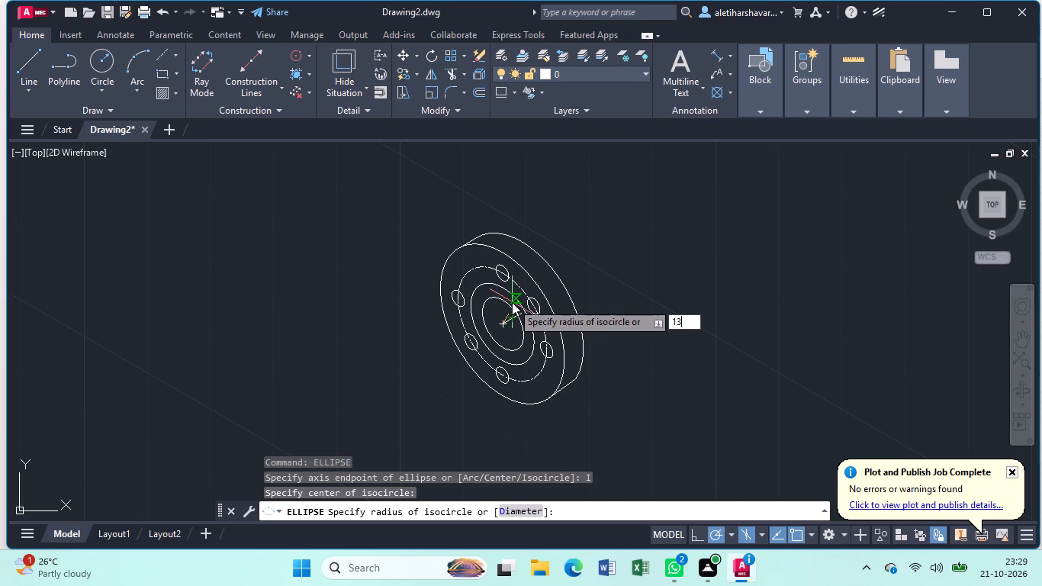
pyautogui.press('Return')
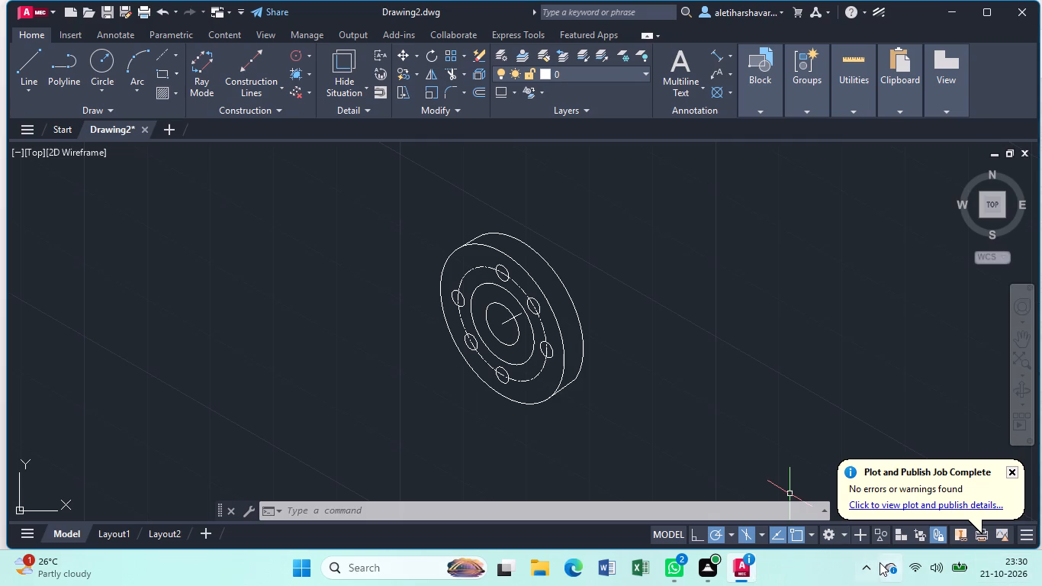
# Switch the workspace to 3D Modeling.
pyautogui.click(845, 531)
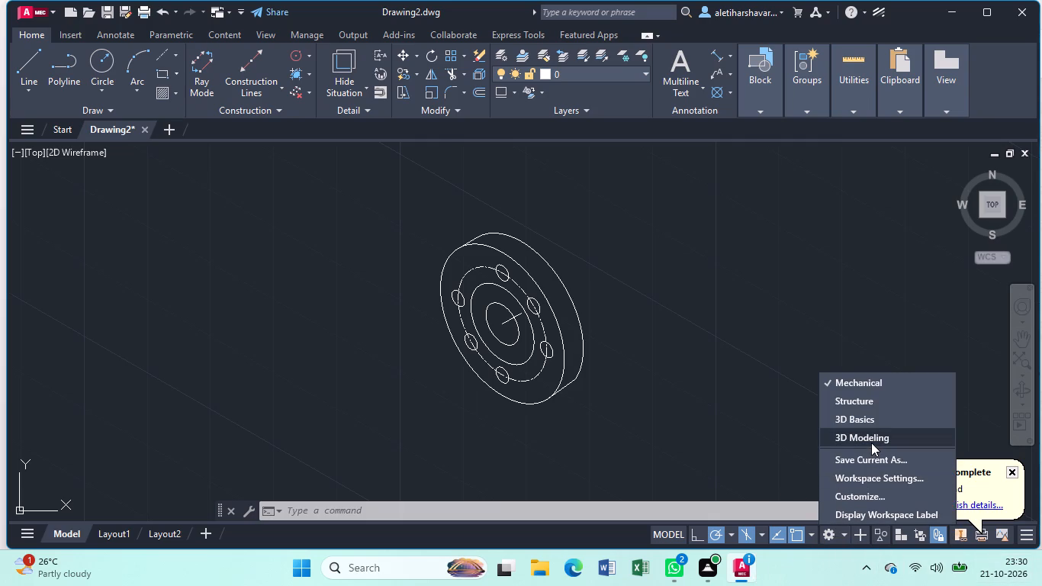
pyautogui.click(871, 443)
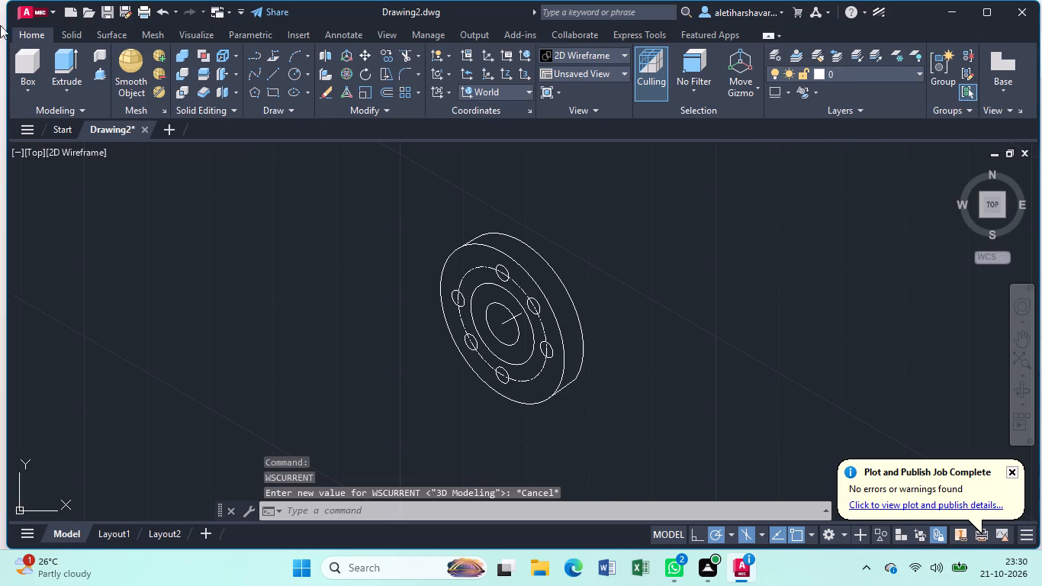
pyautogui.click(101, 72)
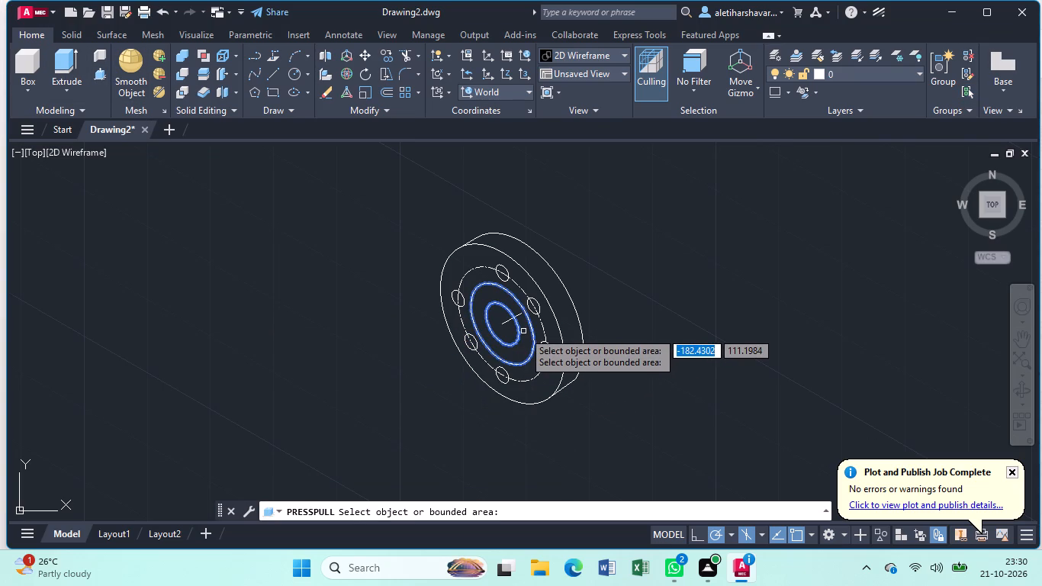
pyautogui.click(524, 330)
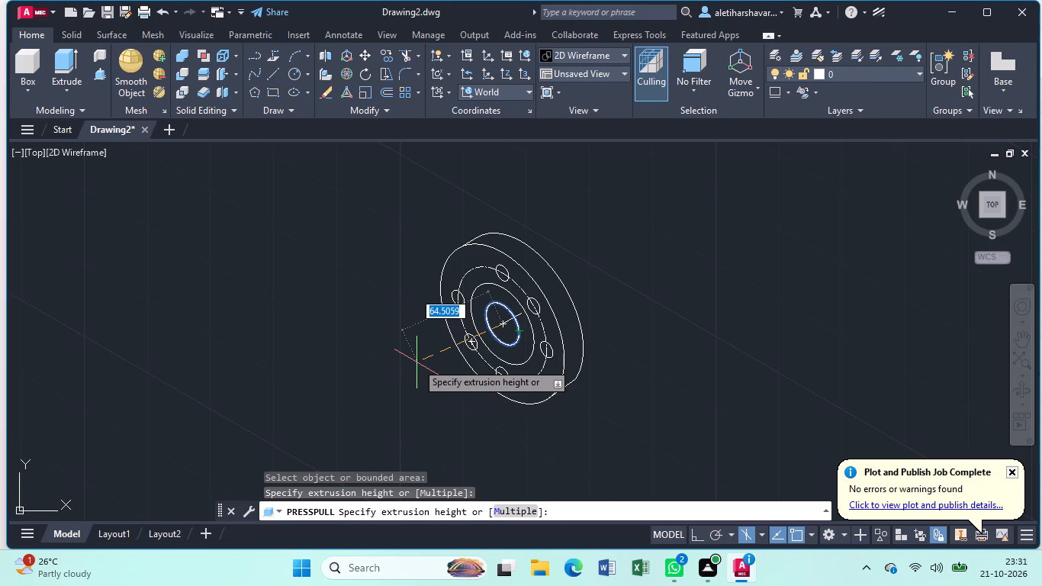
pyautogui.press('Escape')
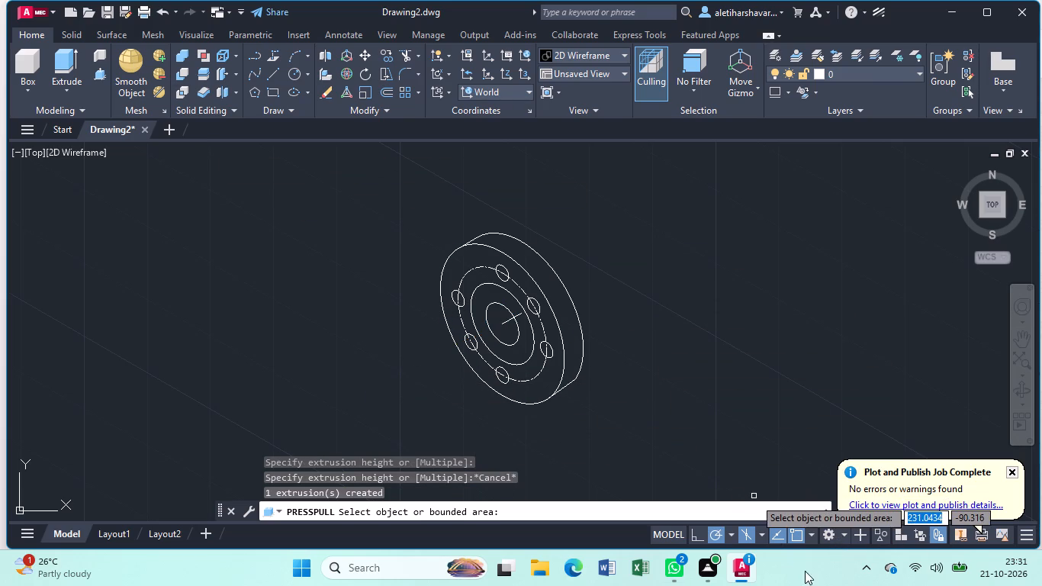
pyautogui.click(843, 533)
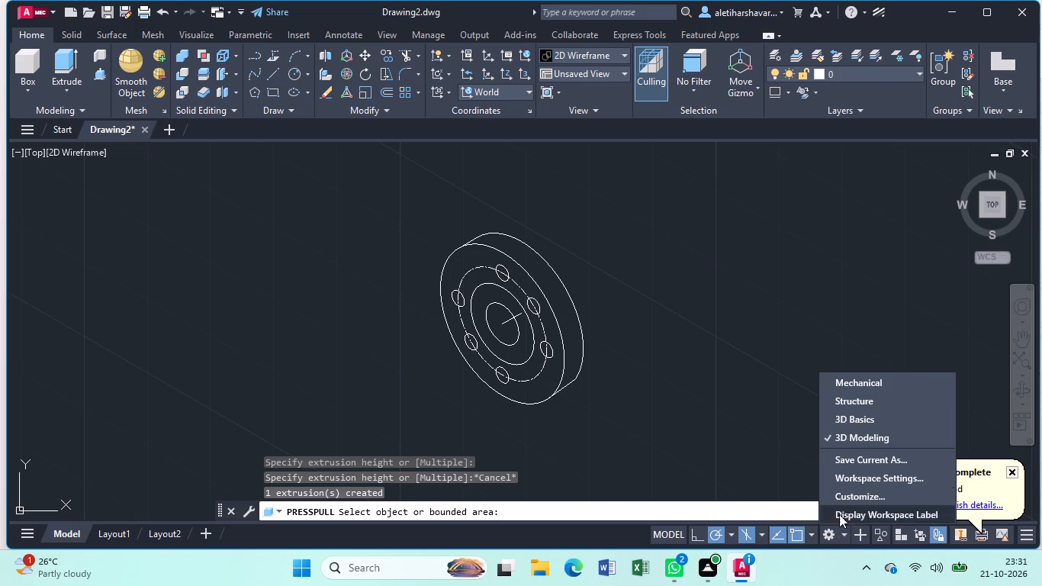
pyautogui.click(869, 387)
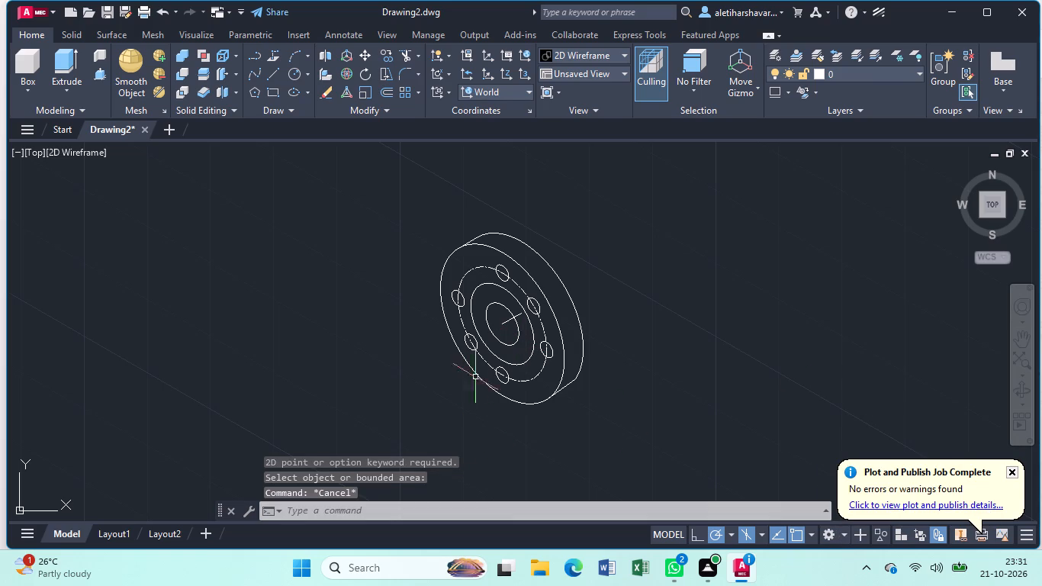
# Draw a 75-unit axis line from the disc's front-face centre outward at 210 degrees.
pyautogui.press('l')
pyautogui.press('Return')
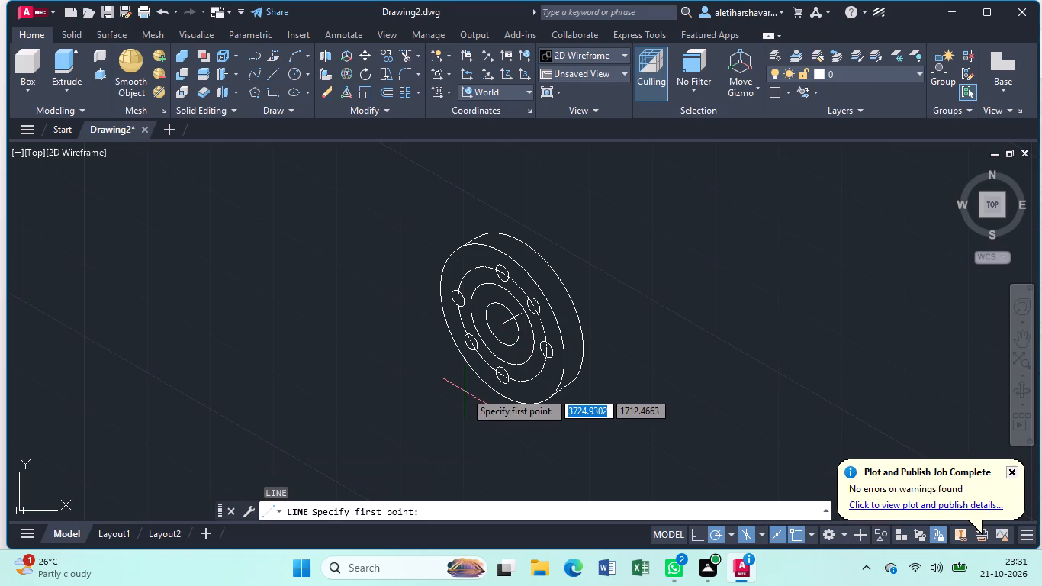
pyautogui.click(501, 323)
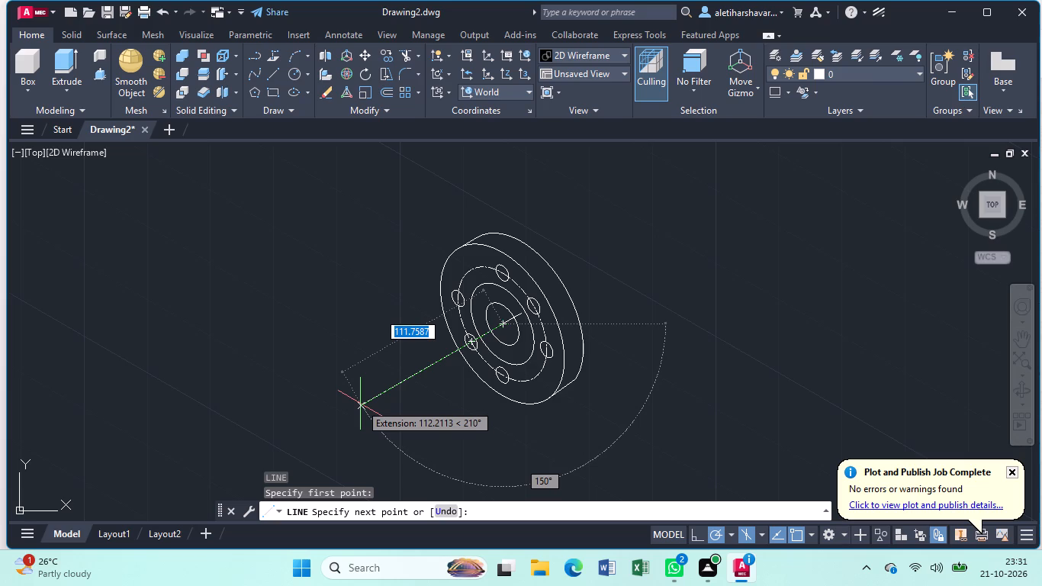
pyautogui.write('75')
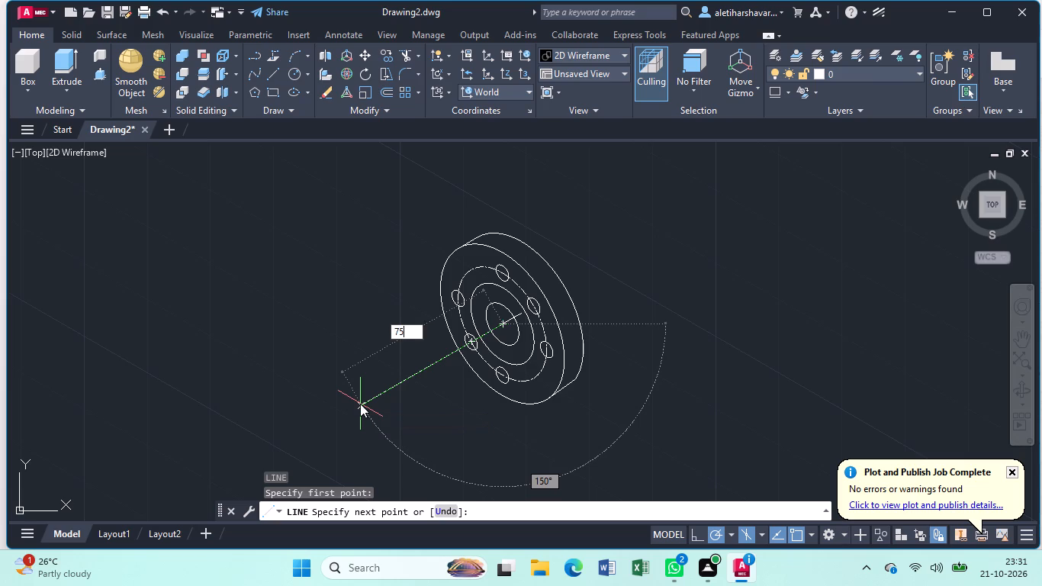
pyautogui.press('Return')
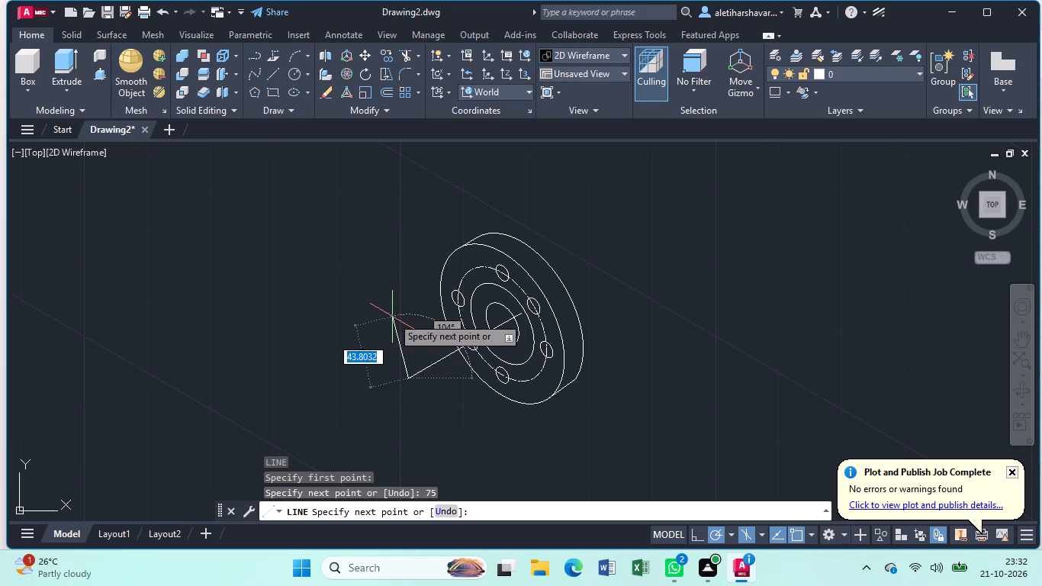
pyautogui.press('Escape')
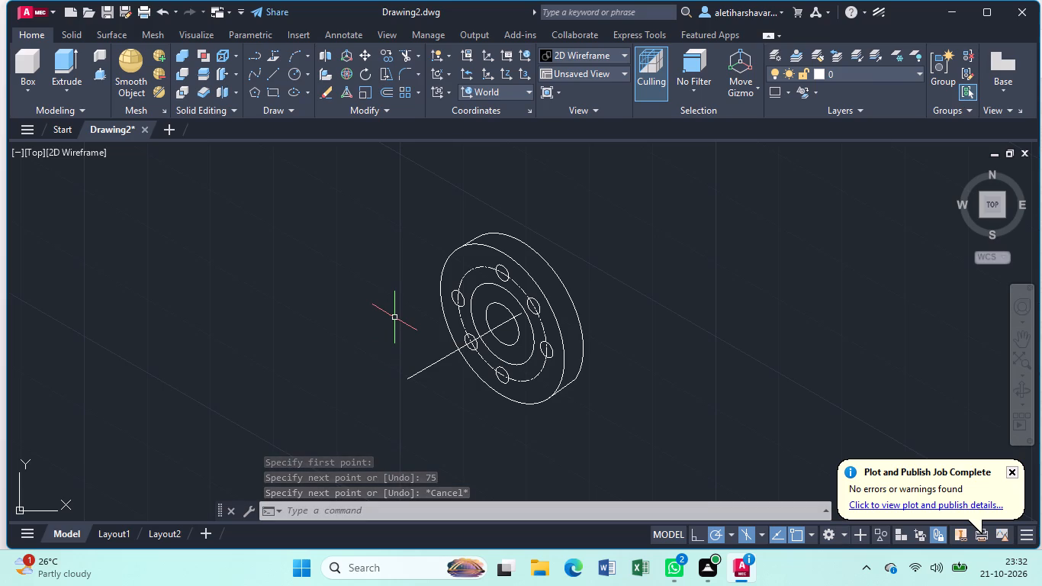
# Draw a 30-unit line from the axis's outer end back toward the disc, continued by a freehand marker segment at about 120 degrees.
pyautogui.press('l')
pyautogui.press('Return')
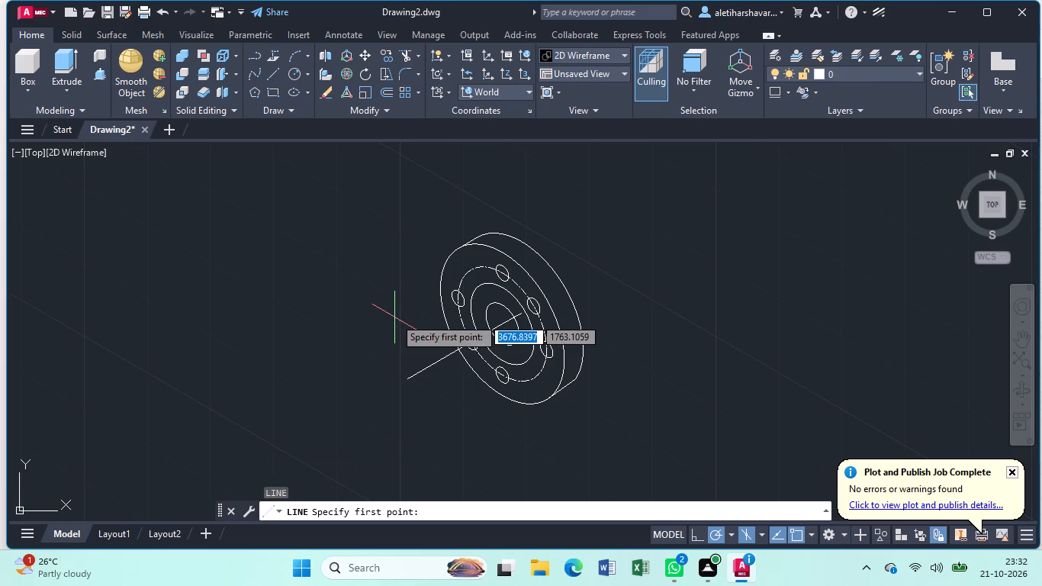
pyautogui.click(408, 383)
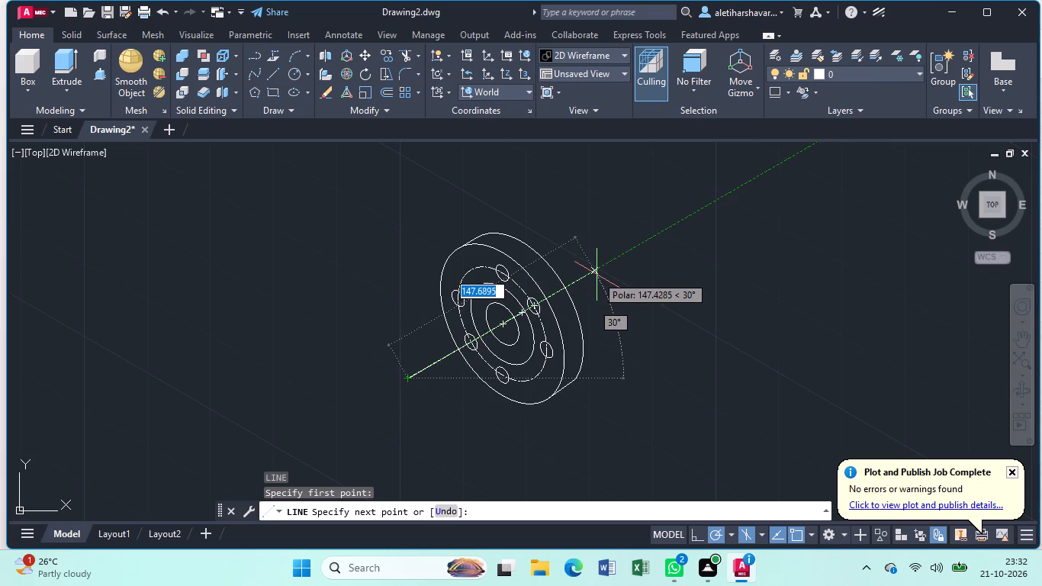
pyautogui.press('3')
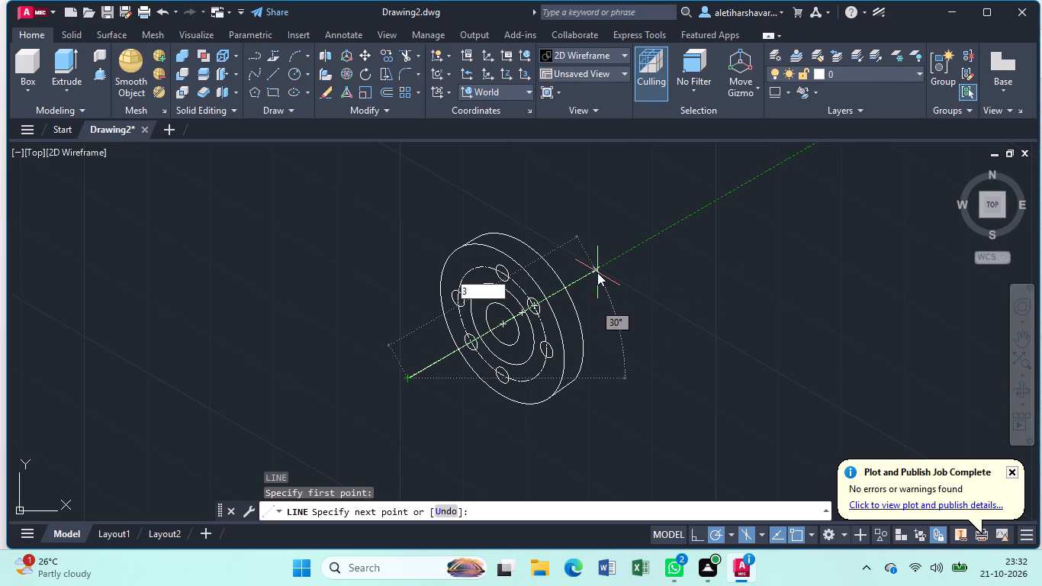
pyautogui.press('0')
pyautogui.press('Return')
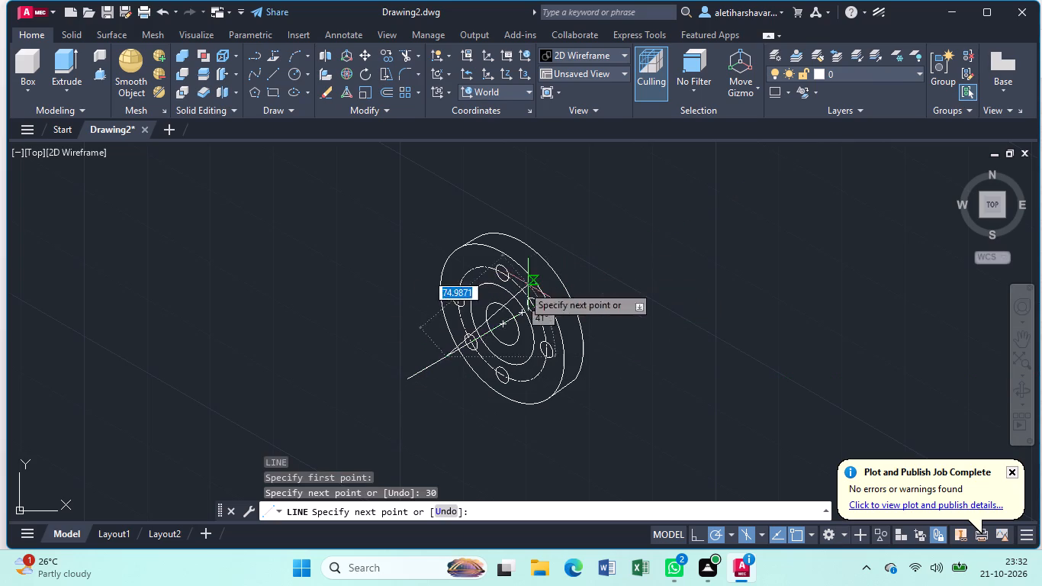
pyautogui.moveTo(413, 297); pyautogui.dragTo(401, 311)
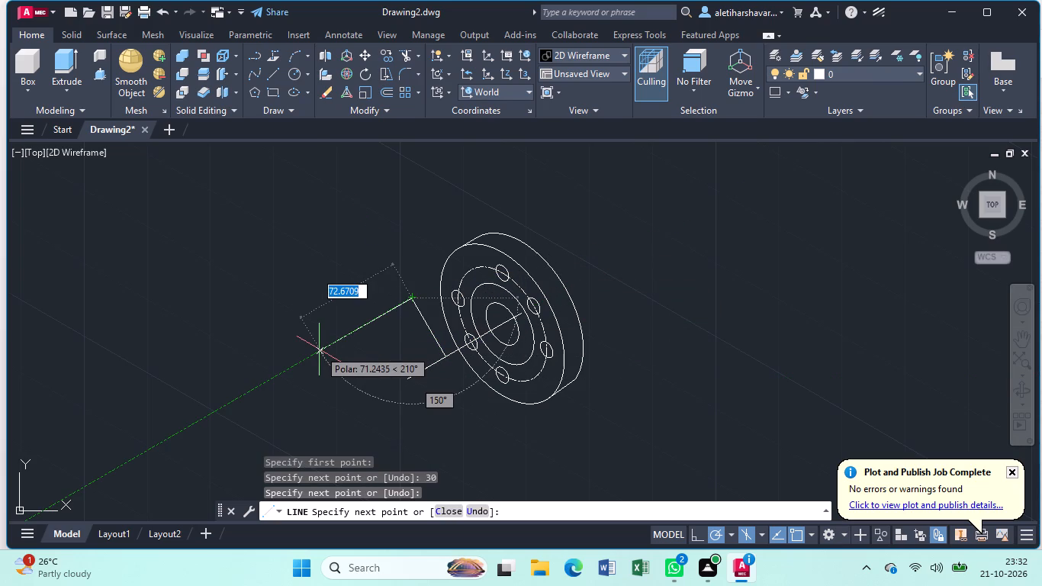
pyautogui.press('Escape')
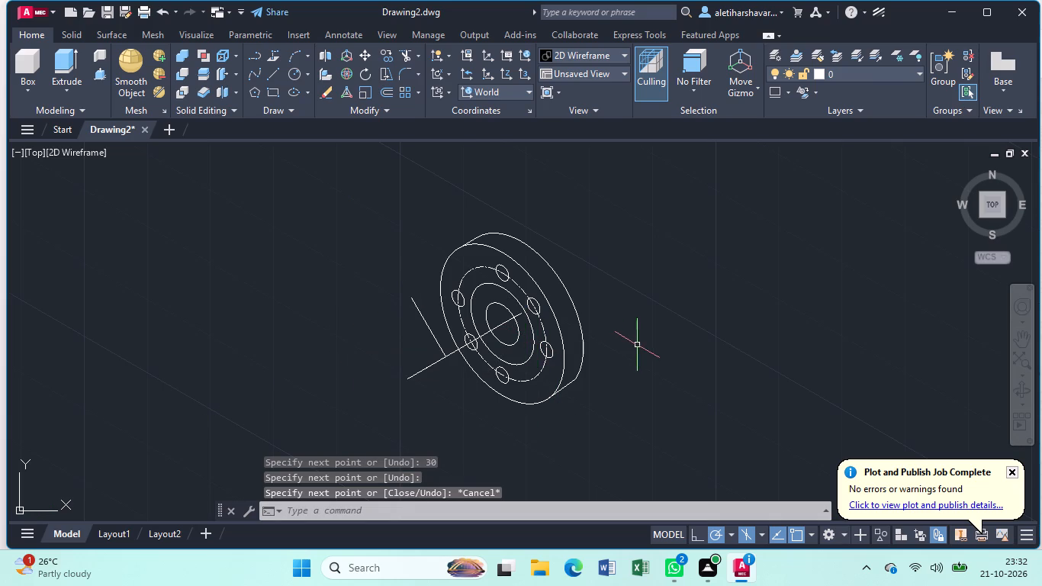
# Copy the radius 25 and 13 isocircles from the front-face centre to the marker point 45 units along the axis and to its outer end.
pyautogui.click(519, 329)
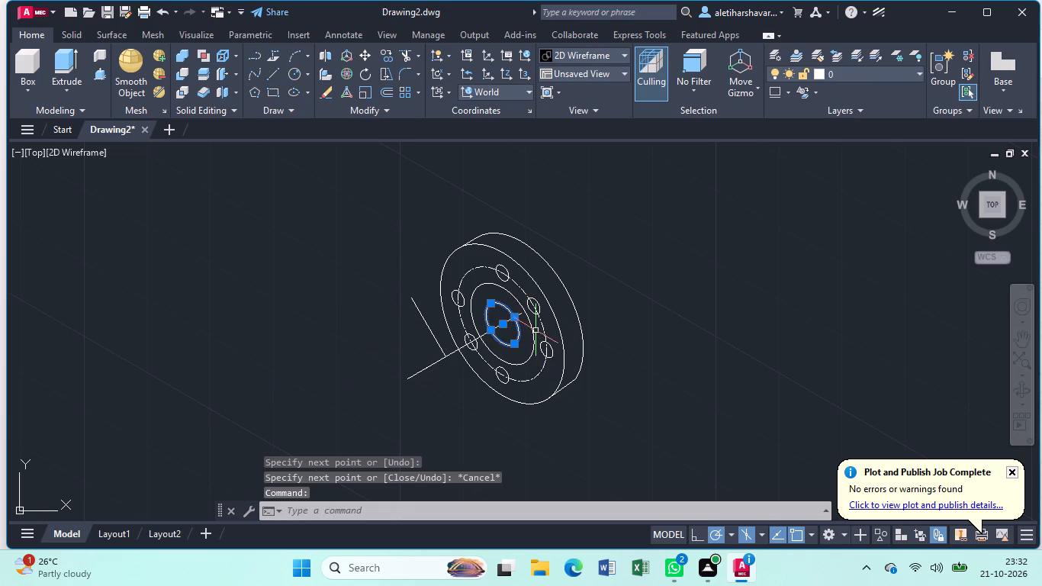
pyautogui.click(532, 334)
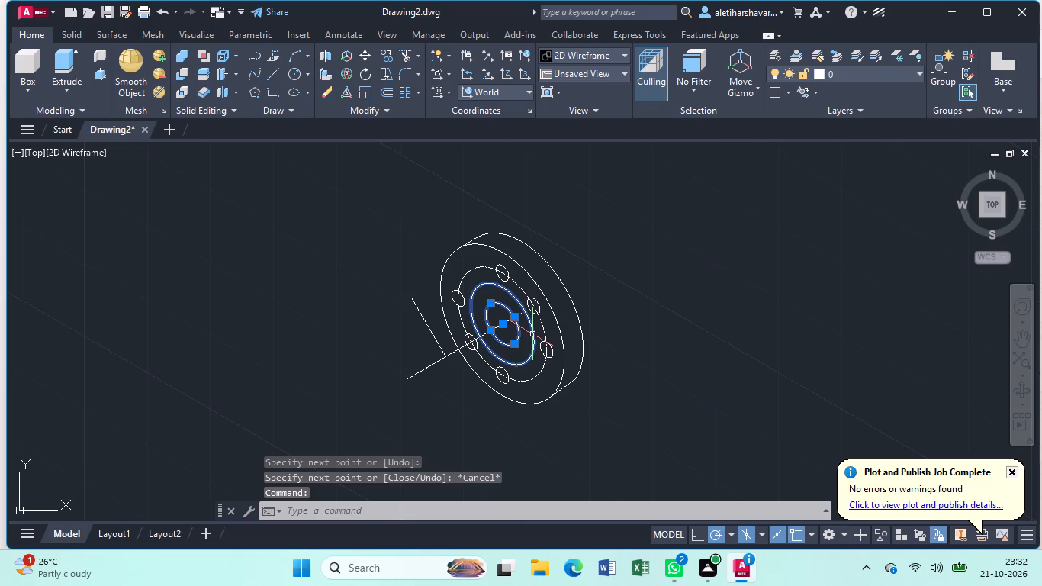
pyautogui.press('c')
pyautogui.press('o')
pyautogui.press('Return')
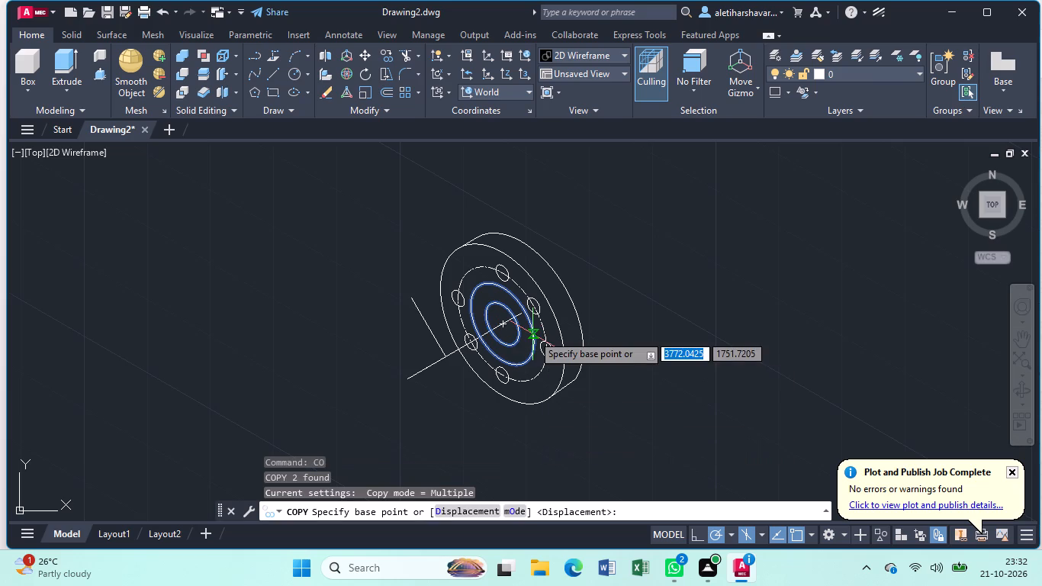
pyautogui.click(506, 320)
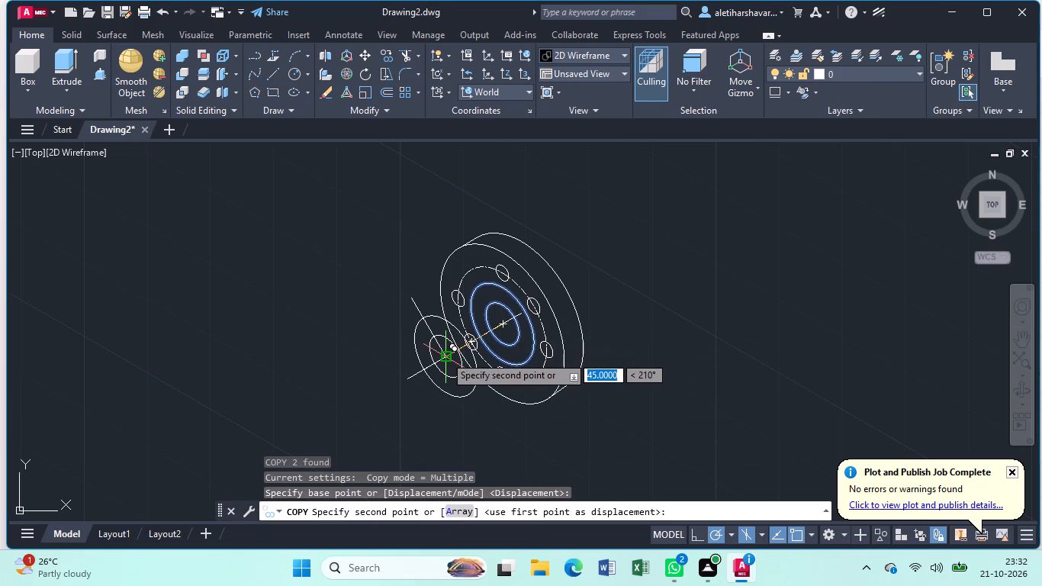
pyautogui.scroll(2, 446, 356)
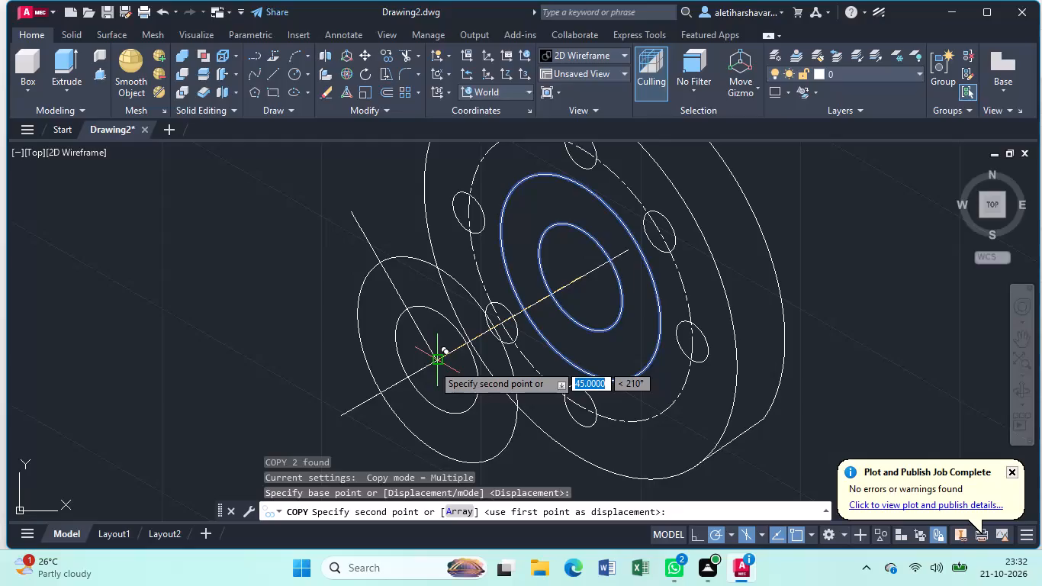
pyautogui.moveTo(433, 364); pyautogui.dragTo(426, 368)
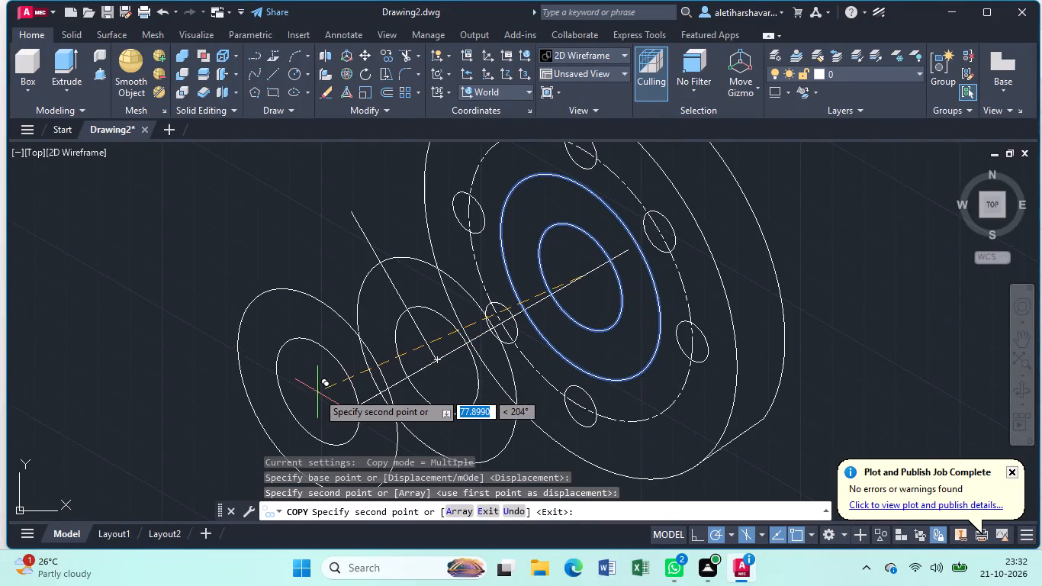
pyautogui.scroll(-1, 320, 392)
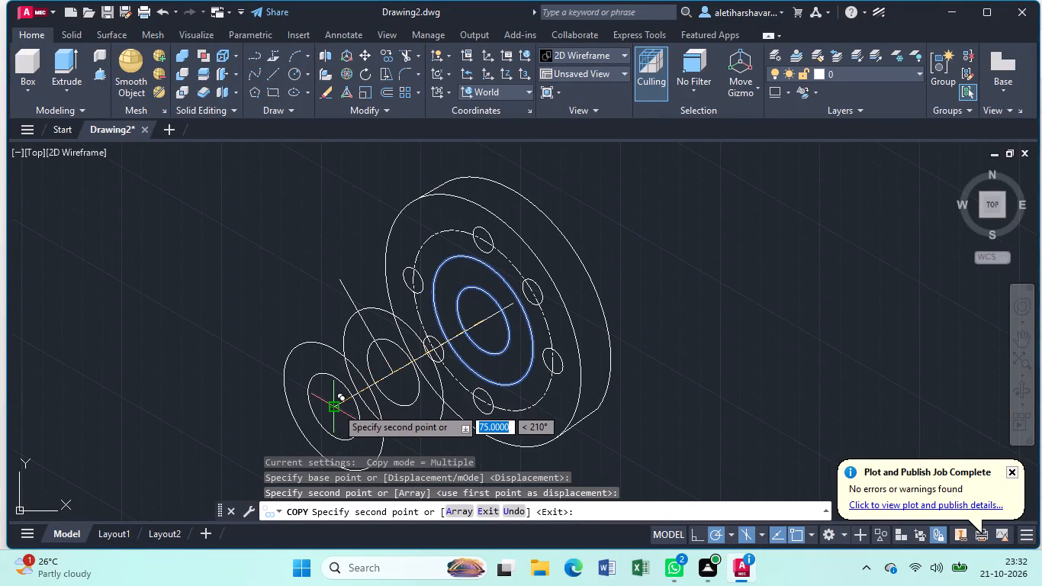
pyautogui.click(336, 407)
pyautogui.moveTo(287, 423); pyautogui.dragTo(278, 386, button='middle')
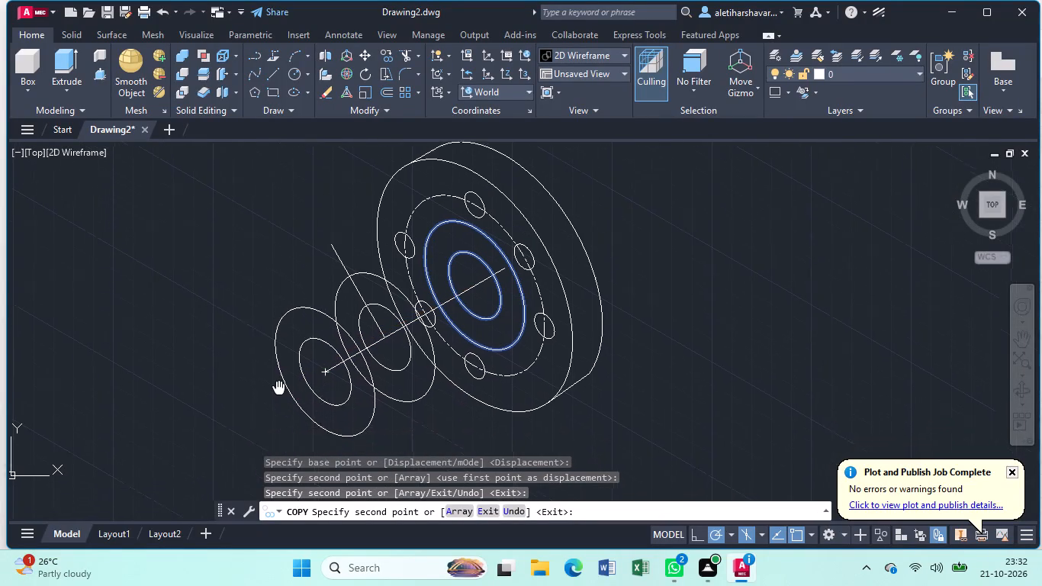
pyautogui.moveTo(278, 386); pyautogui.dragTo(254, 327, button='middle')
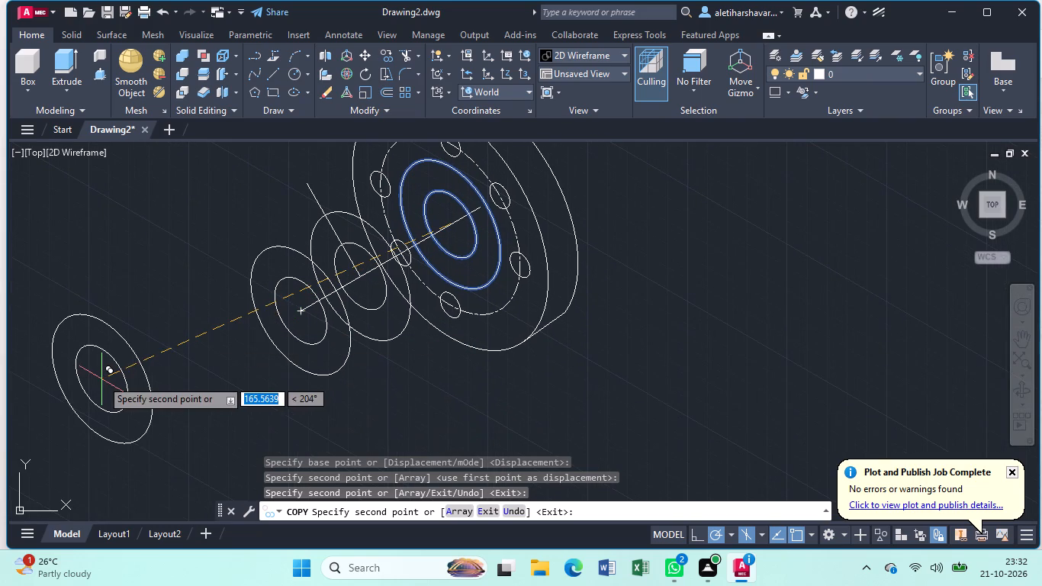
pyautogui.press('Escape')
# Trim away all pieces of the slanted marker line crossing the middle pair of isocircles.
pyautogui.write('tr')
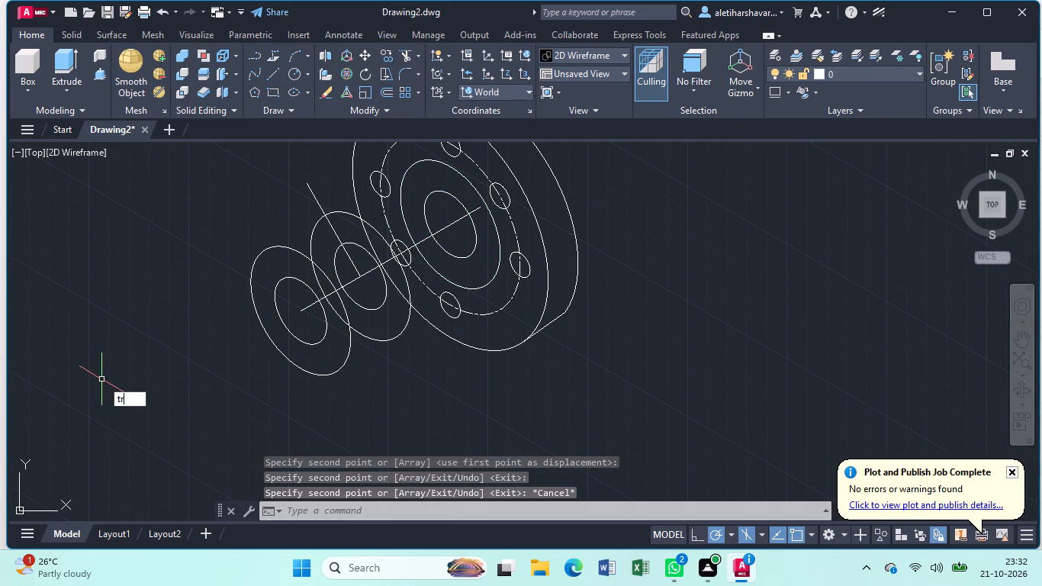
pyautogui.press('Return')
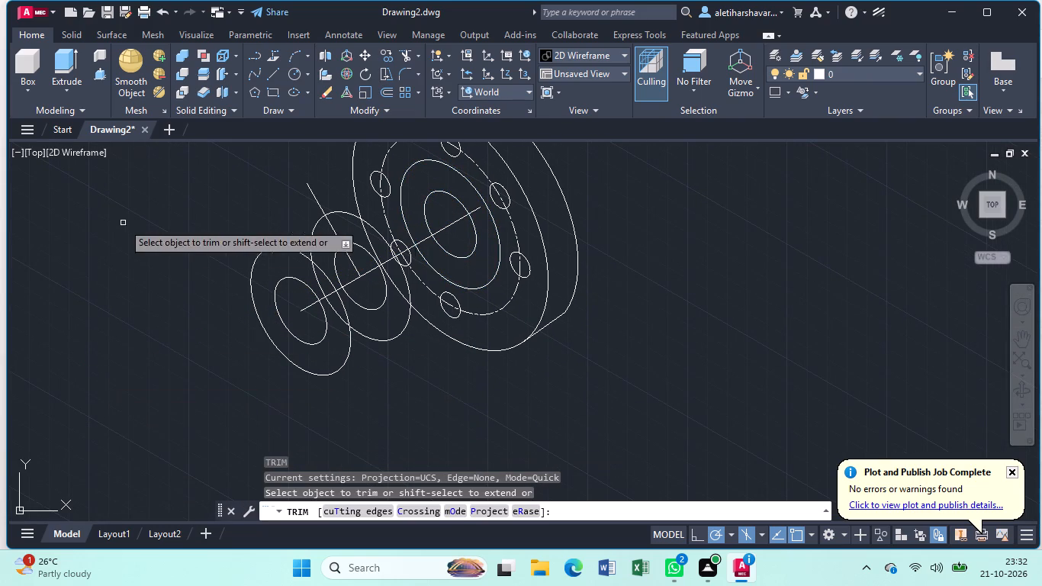
pyautogui.click(334, 227)
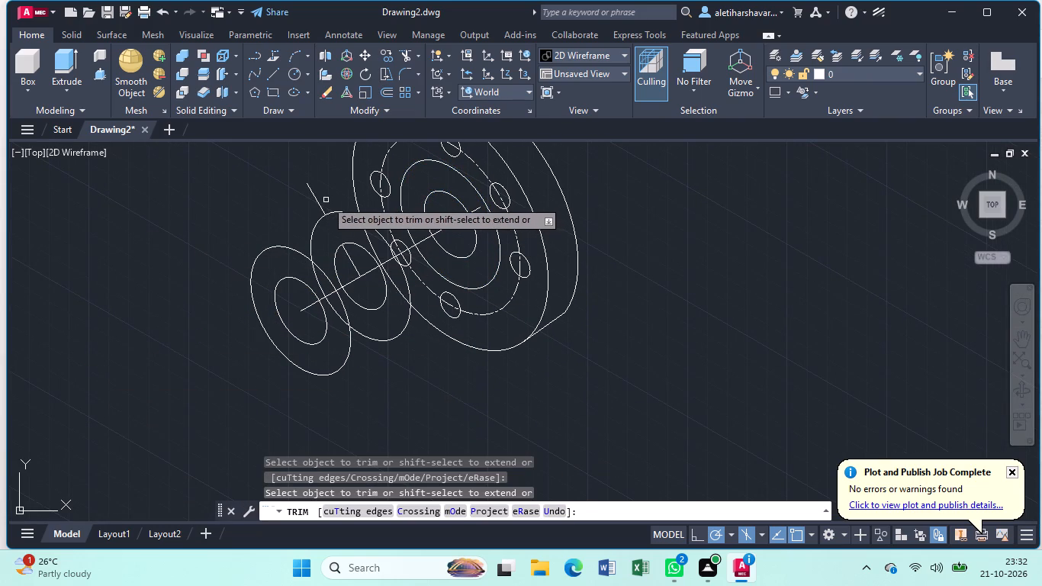
pyautogui.click(318, 201)
pyautogui.click(352, 263)
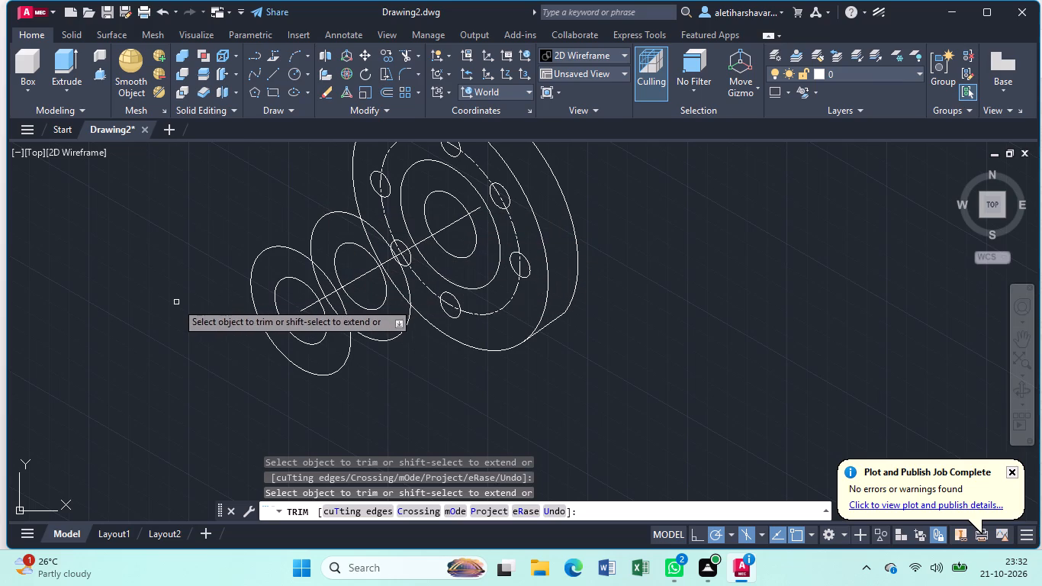
pyautogui.press('Escape')
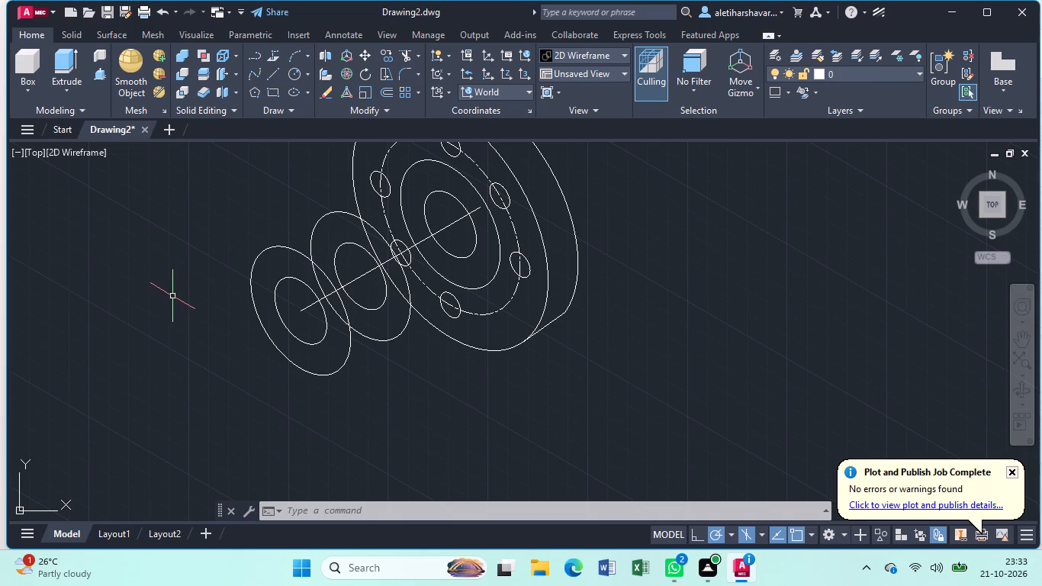
# Draw a radius 30 isocircle centred on the axis's outer end.
pyautogui.press('e')
pyautogui.write('ll')
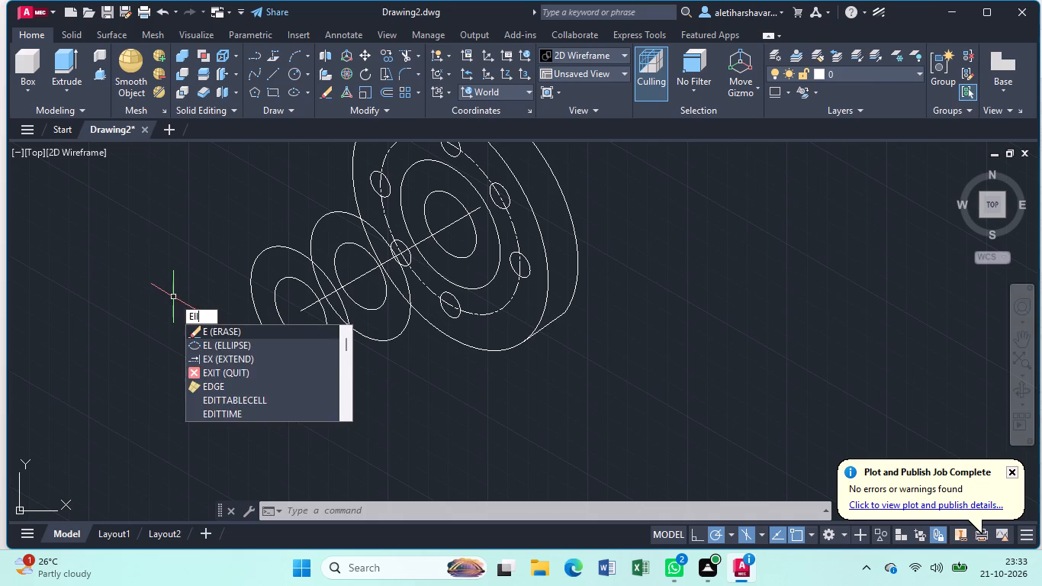
pyautogui.click(220, 334)
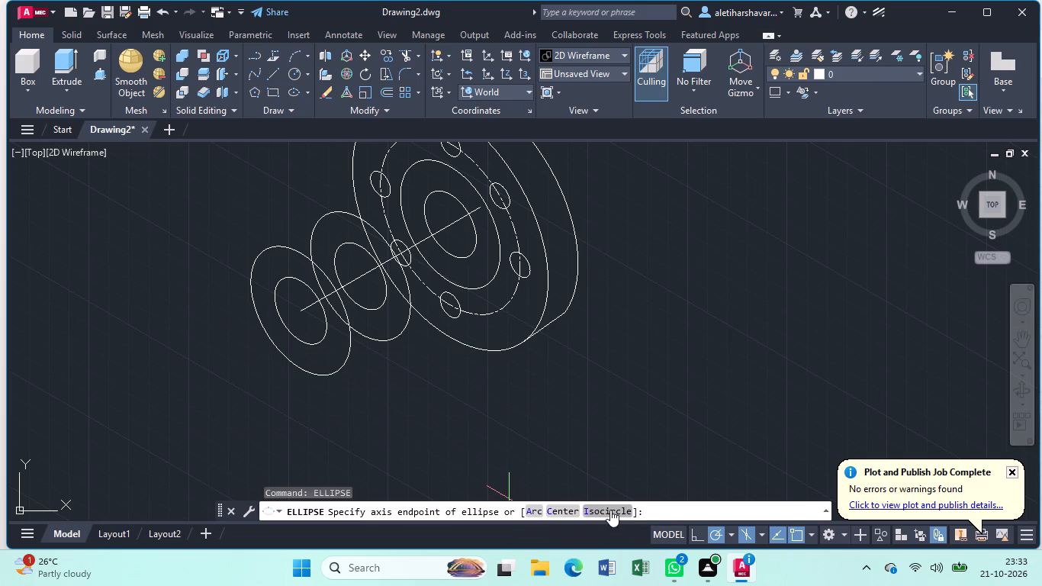
pyautogui.click(610, 510)
pyautogui.click(304, 312)
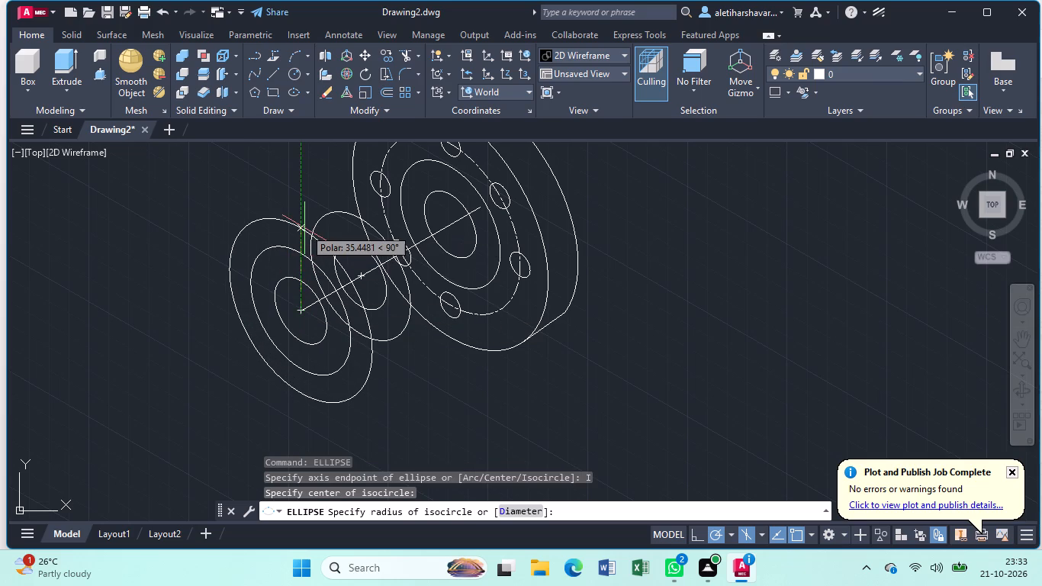
pyautogui.press('3')
pyautogui.press('0')
pyautogui.press('Return')
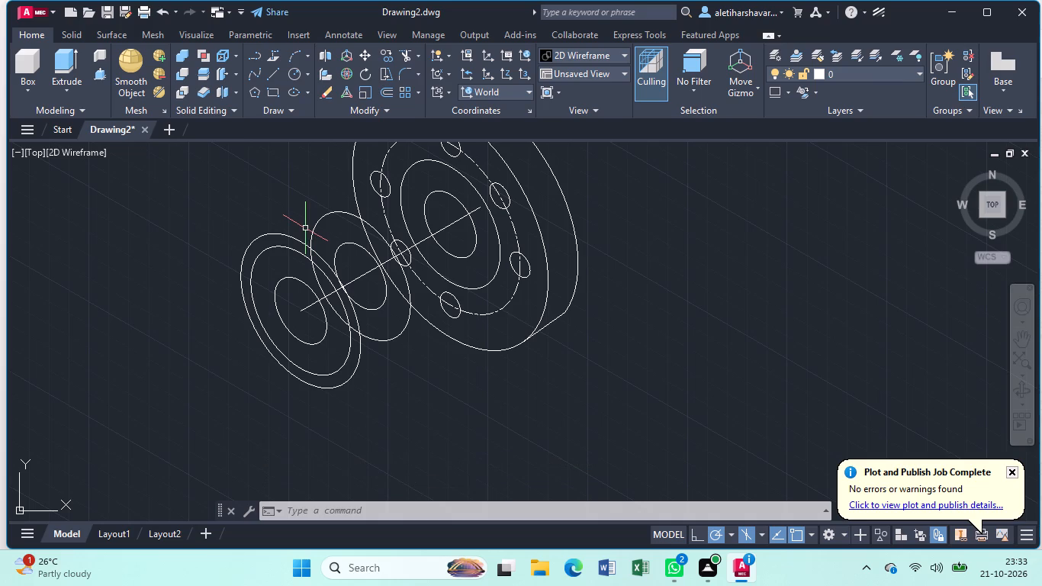
# Draw a line from the axis's outer end 50 units at 120 degrees, continued 100 units back through the centre at 300 degrees.
pyautogui.press('l')
pyautogui.press('Return')
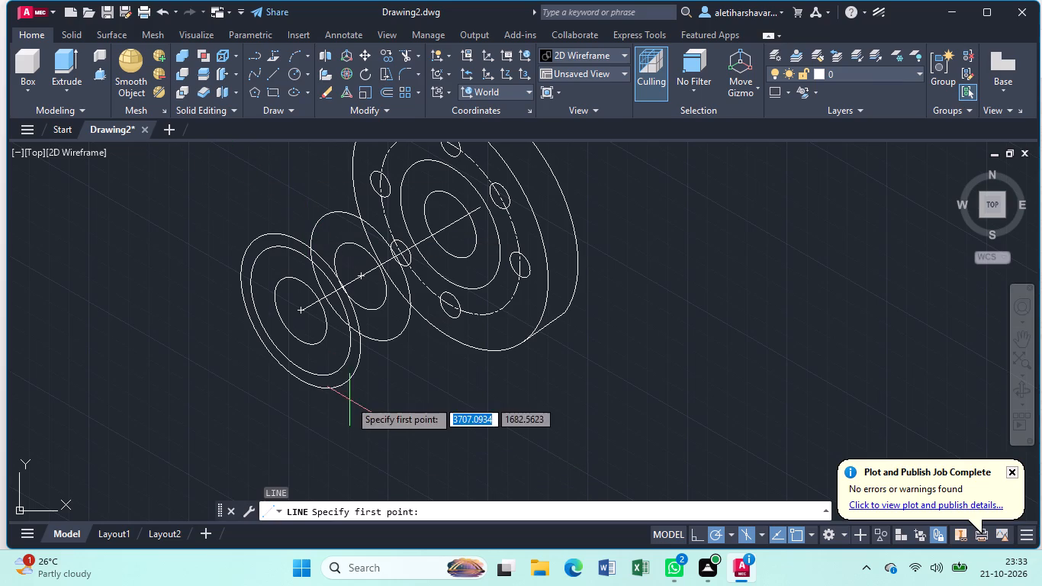
pyautogui.click(300, 313)
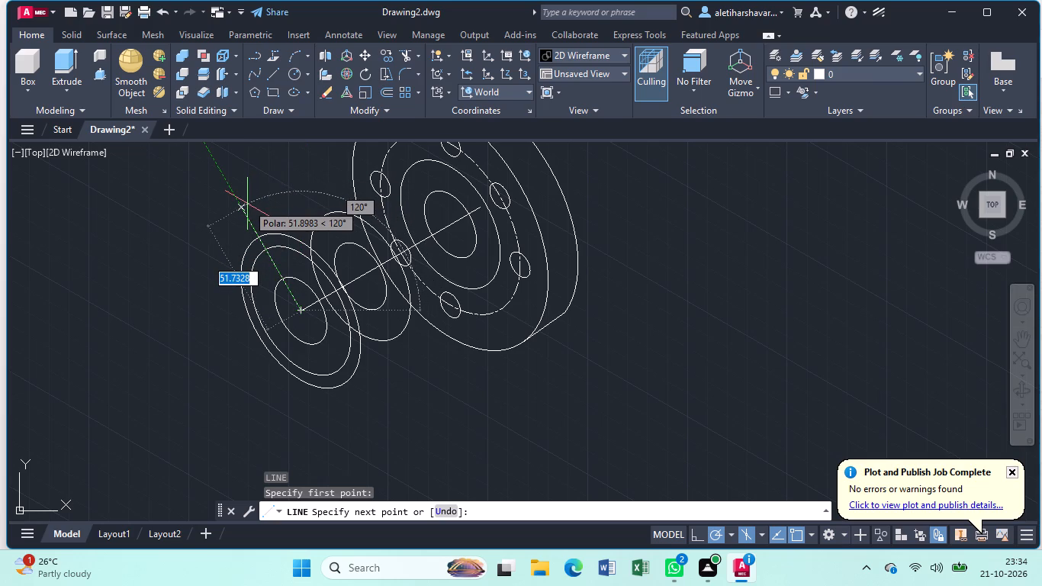
pyautogui.press('5')
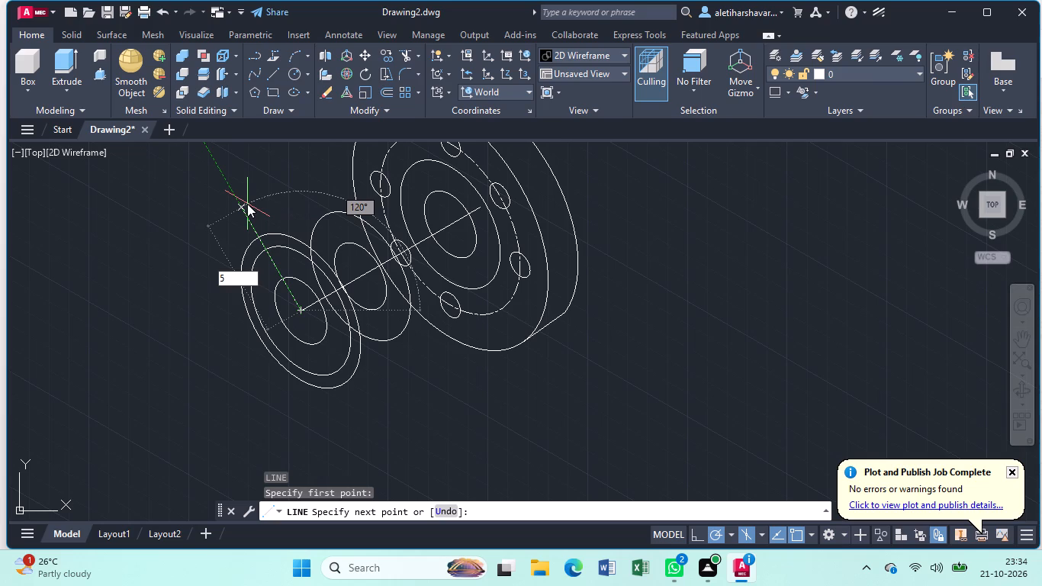
pyautogui.press('0')
pyautogui.press('Return')
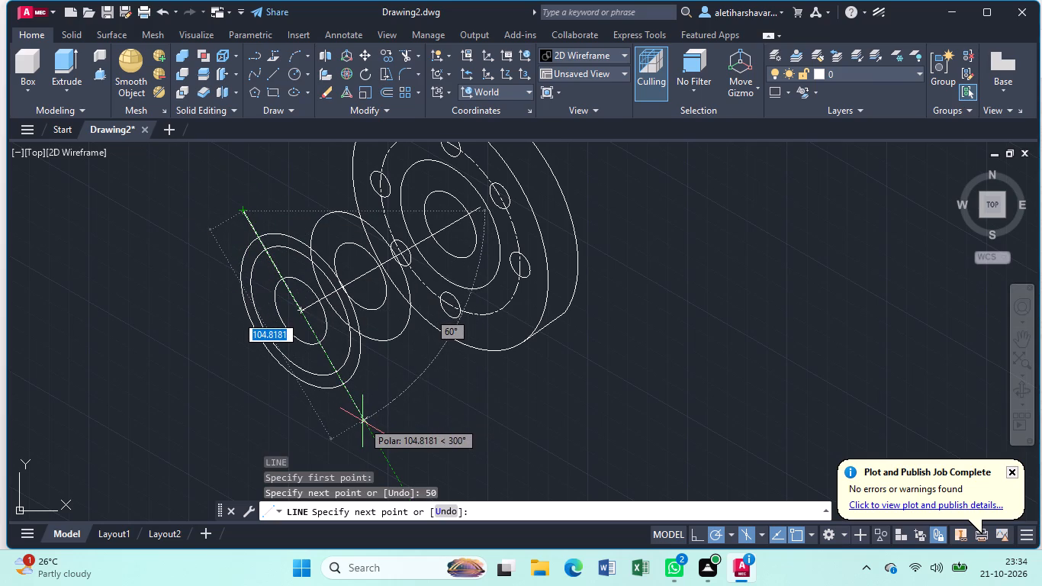
pyautogui.write('100')
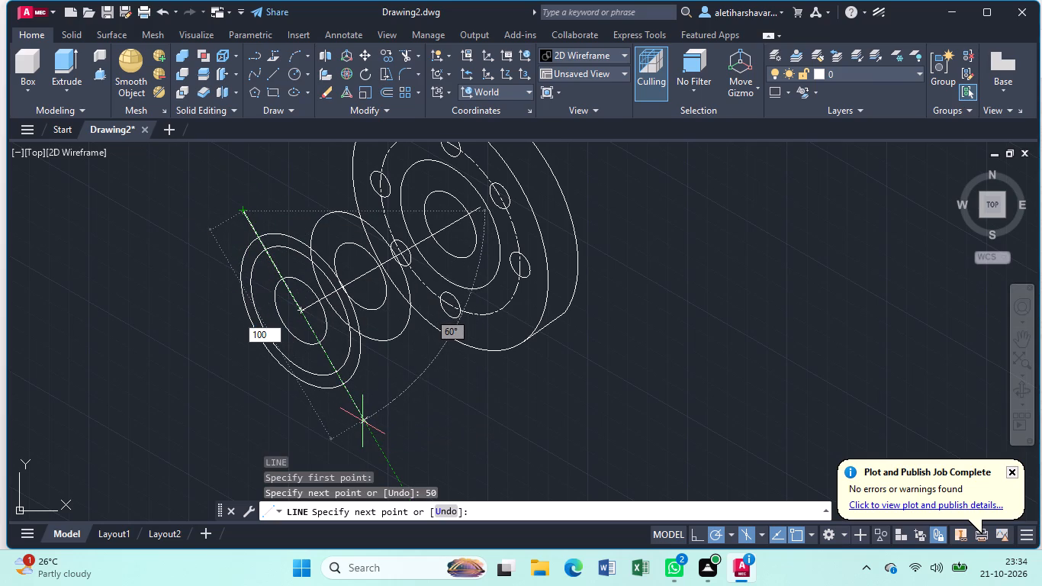
pyautogui.press('Return')
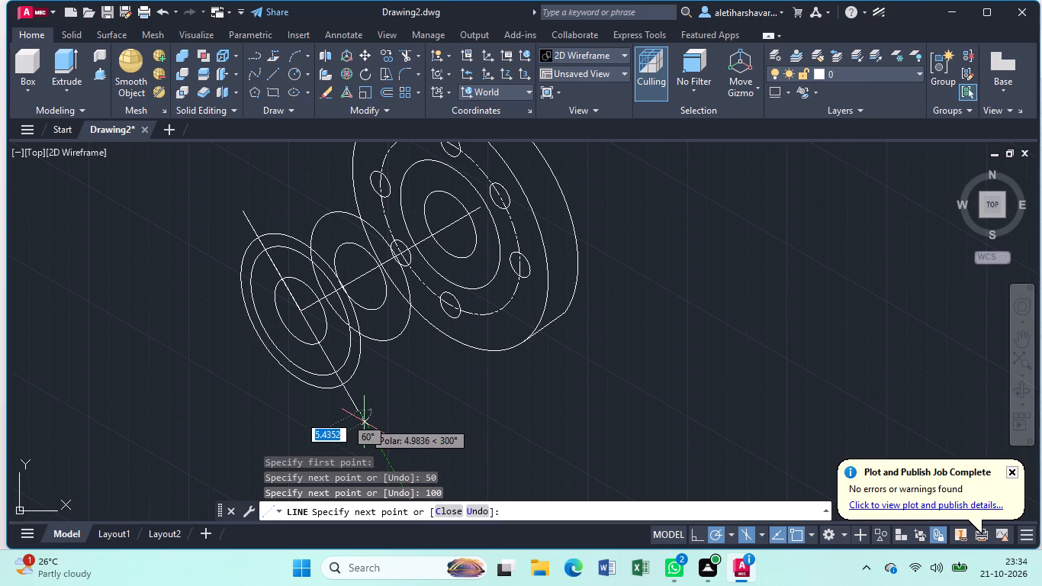
pyautogui.press('Escape')
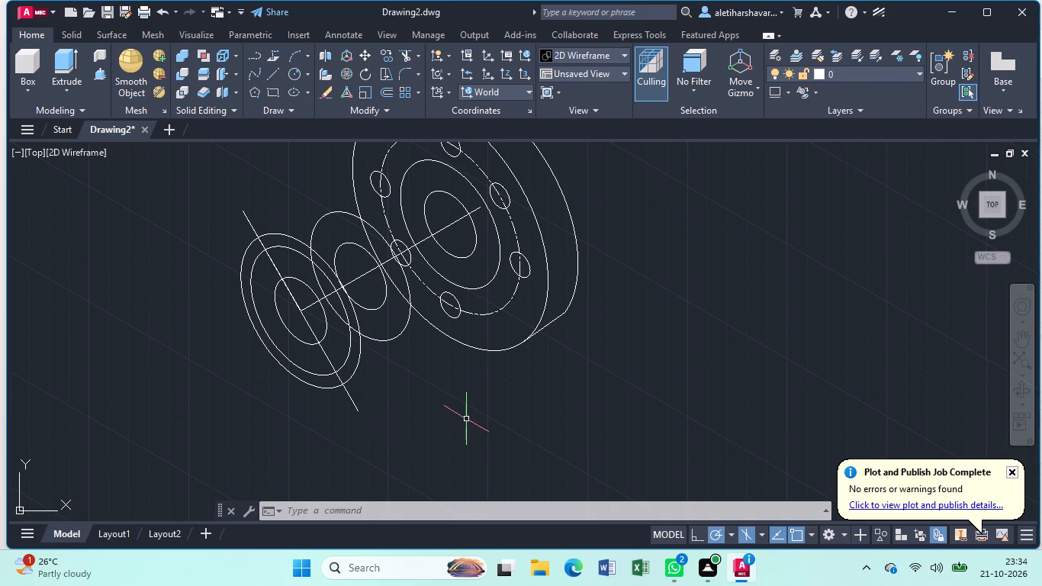
# Draw radius 6 and radius 15 concentric isocircles centred on the lower end of the 100-unit slanted line.
pyautogui.press('e')
pyautogui.write('ll')
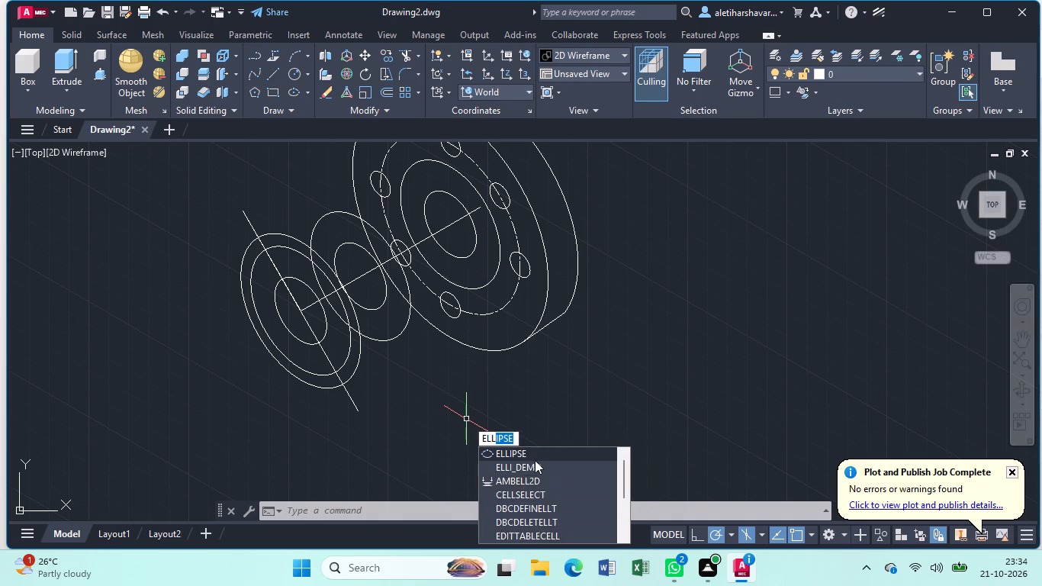
pyautogui.click(536, 454)
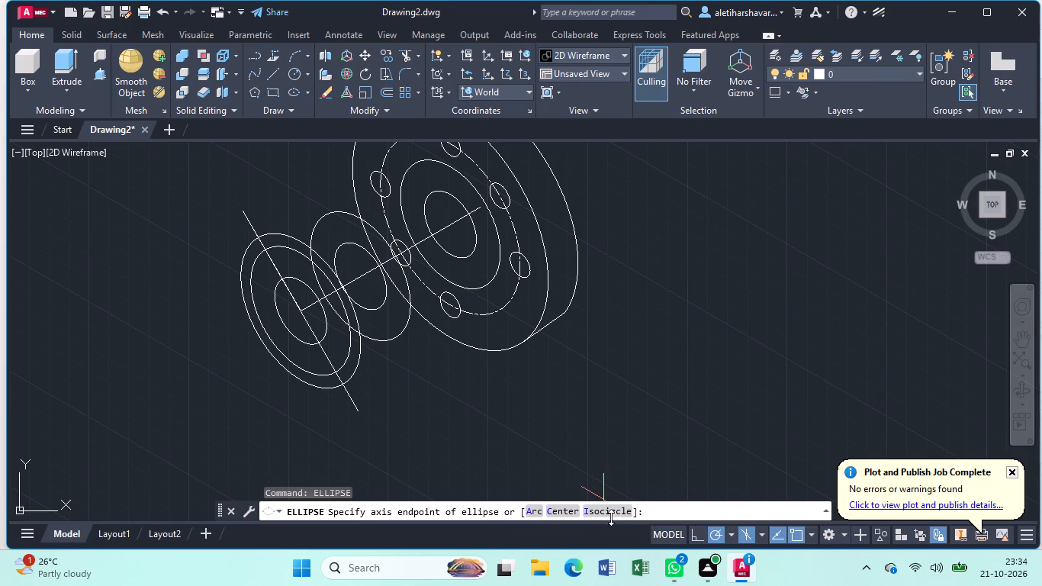
pyautogui.moveTo(609, 510); pyautogui.dragTo(591, 504)
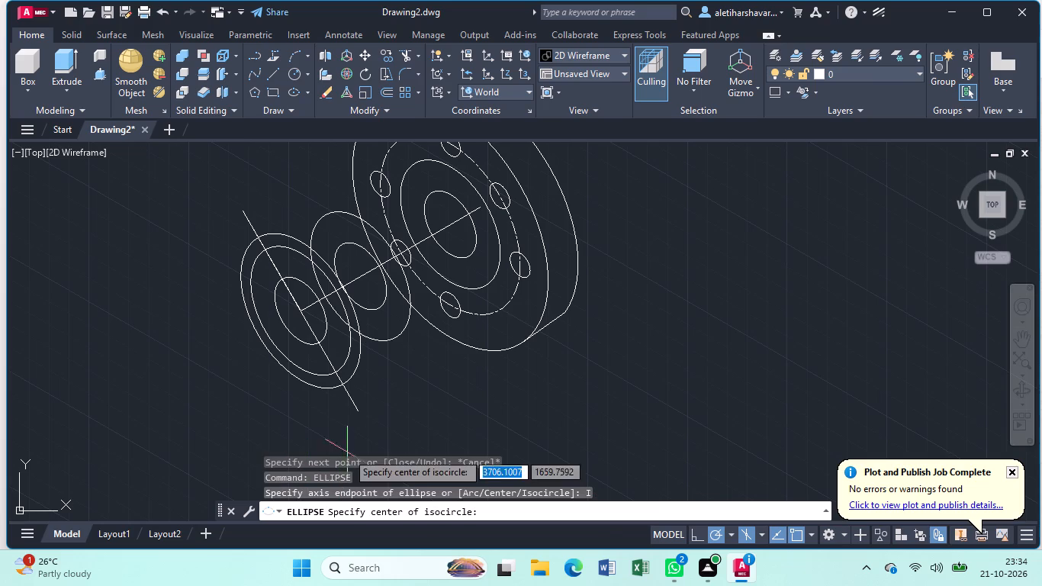
pyautogui.click(356, 414)
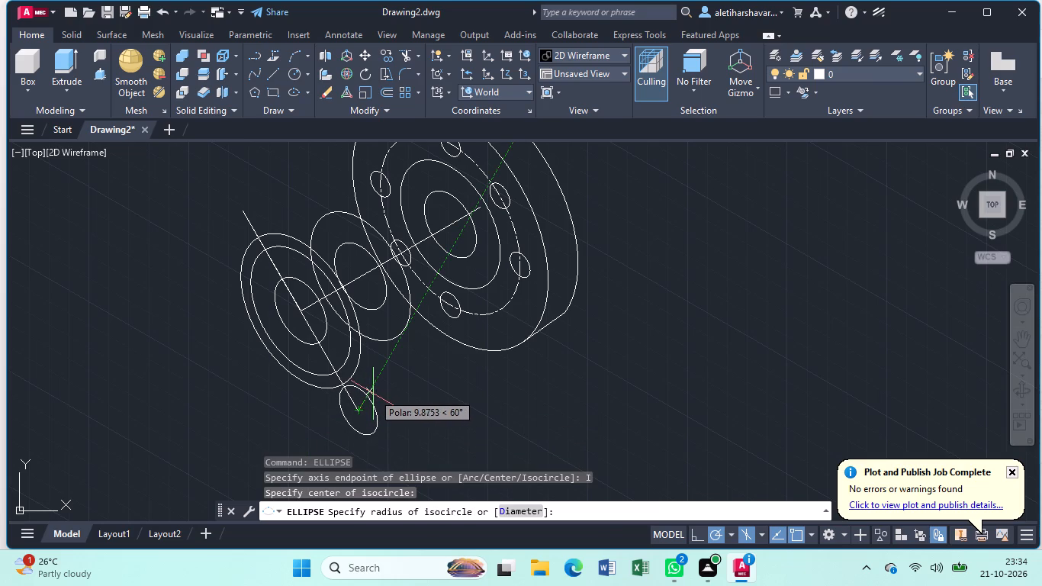
pyautogui.press('6')
pyautogui.press('Return')
pyautogui.press('Return')
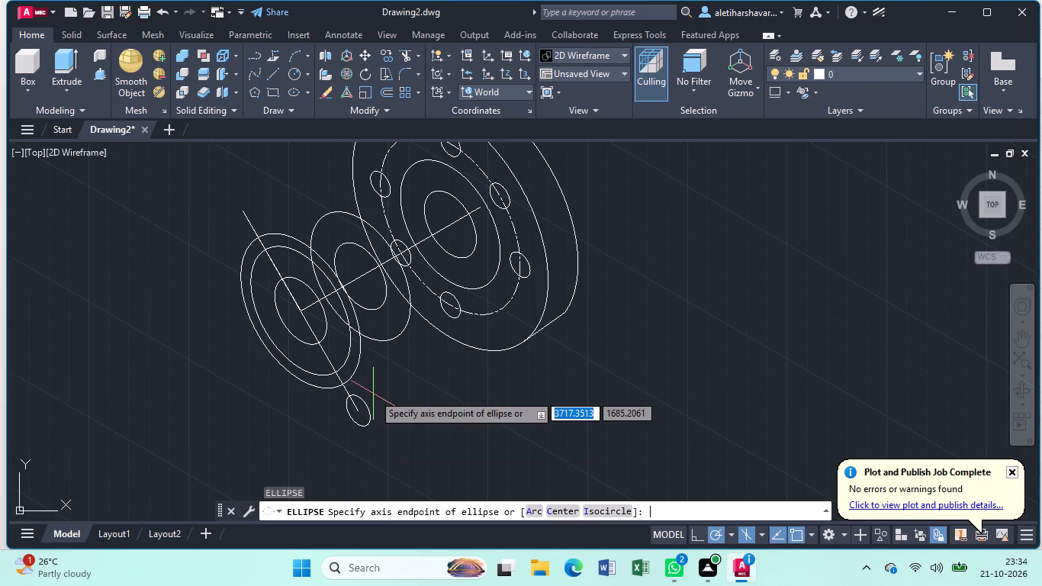
pyautogui.click(607, 513)
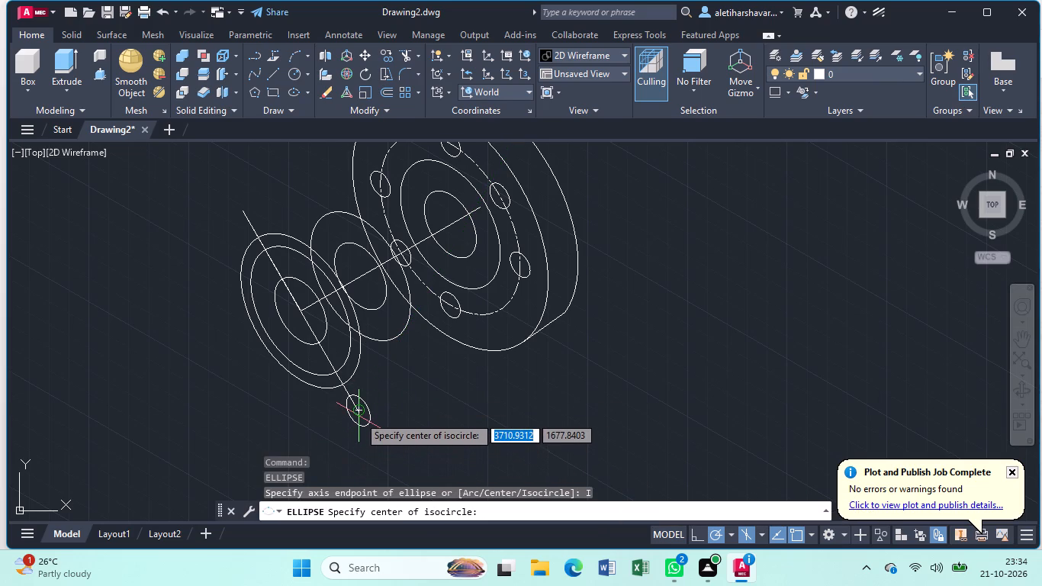
pyautogui.click(359, 413)
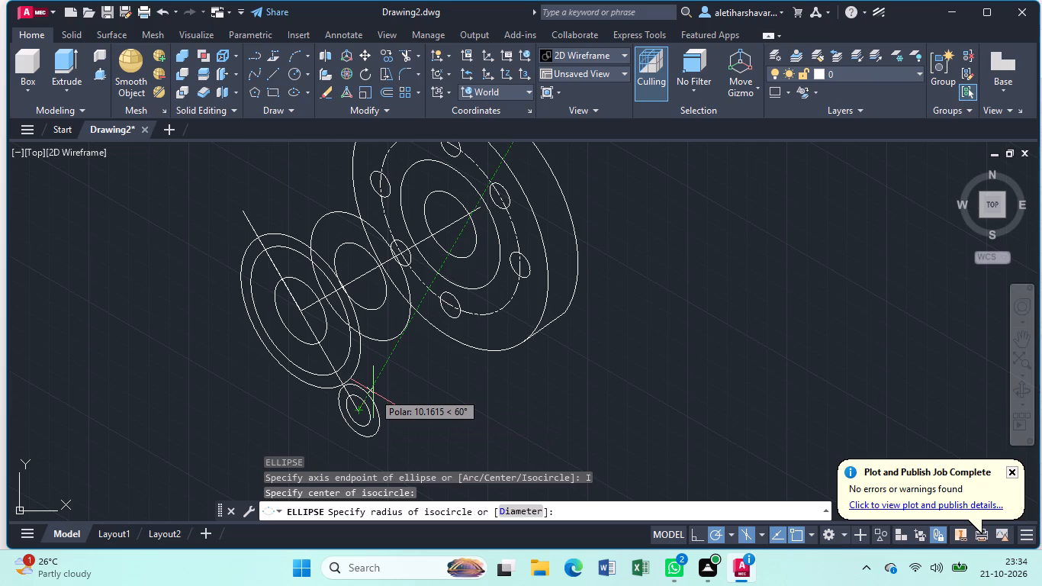
pyautogui.press('1')
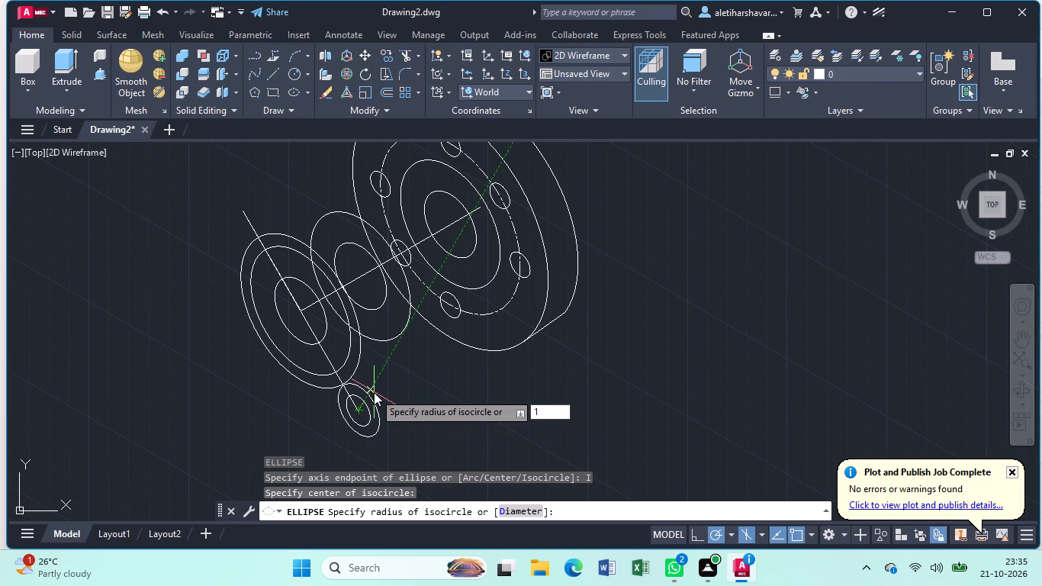
pyautogui.press('5')
pyautogui.press('Return')
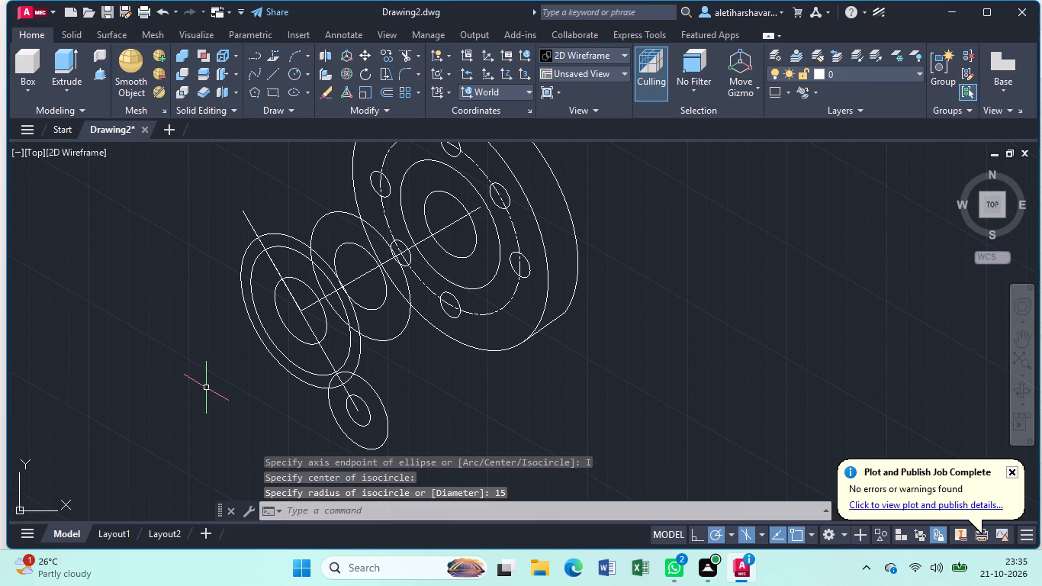
# Copy the radius 6 and radius 15 isocircles from the slanted line's lower end to its upper end.
pyautogui.click(369, 382)
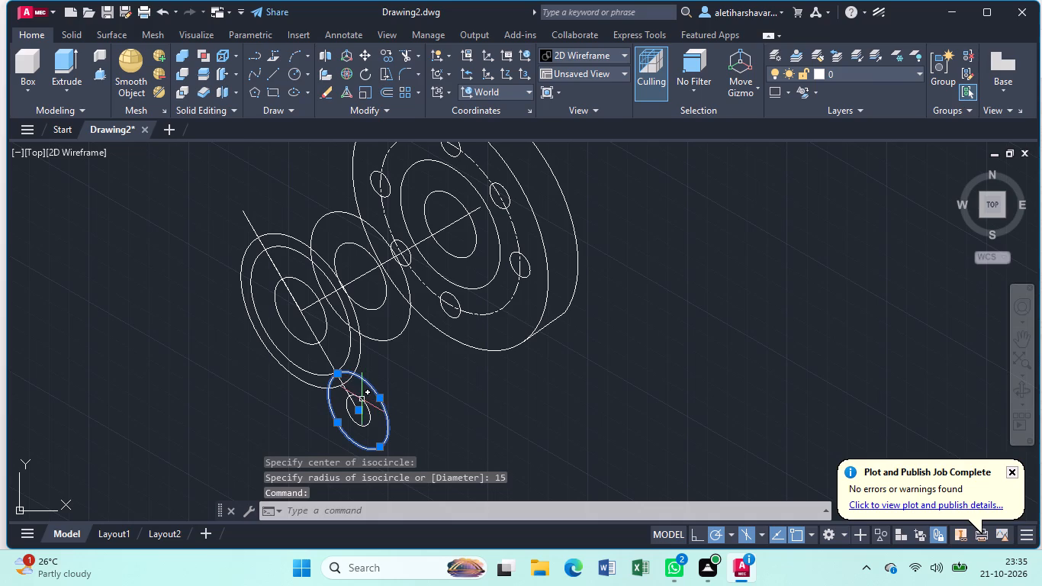
pyautogui.click(362, 401)
pyautogui.write('co')
pyautogui.press('Return')
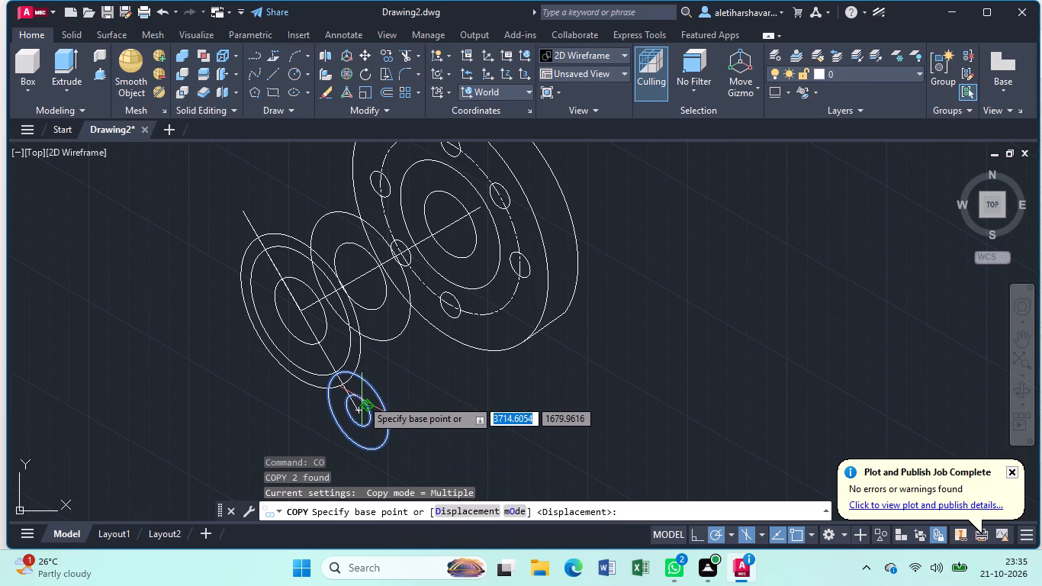
pyautogui.click(358, 408)
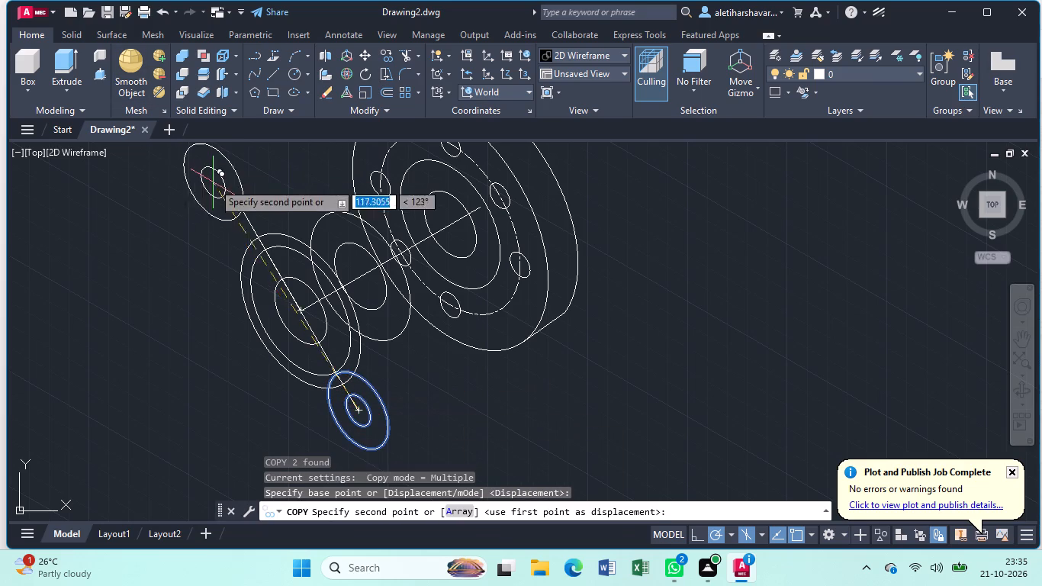
pyautogui.scroll(2, 240, 212)
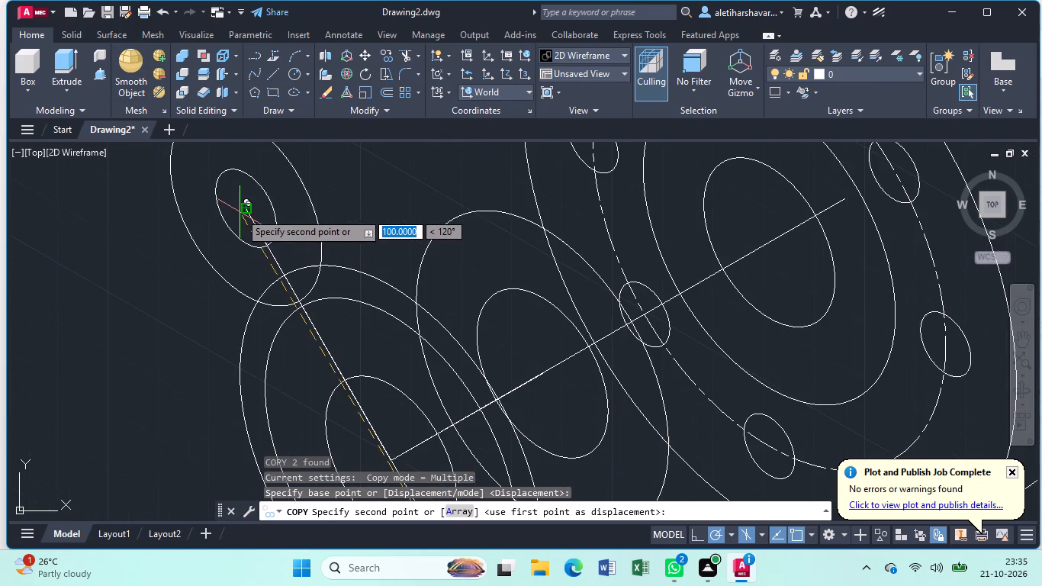
pyautogui.click(245, 211)
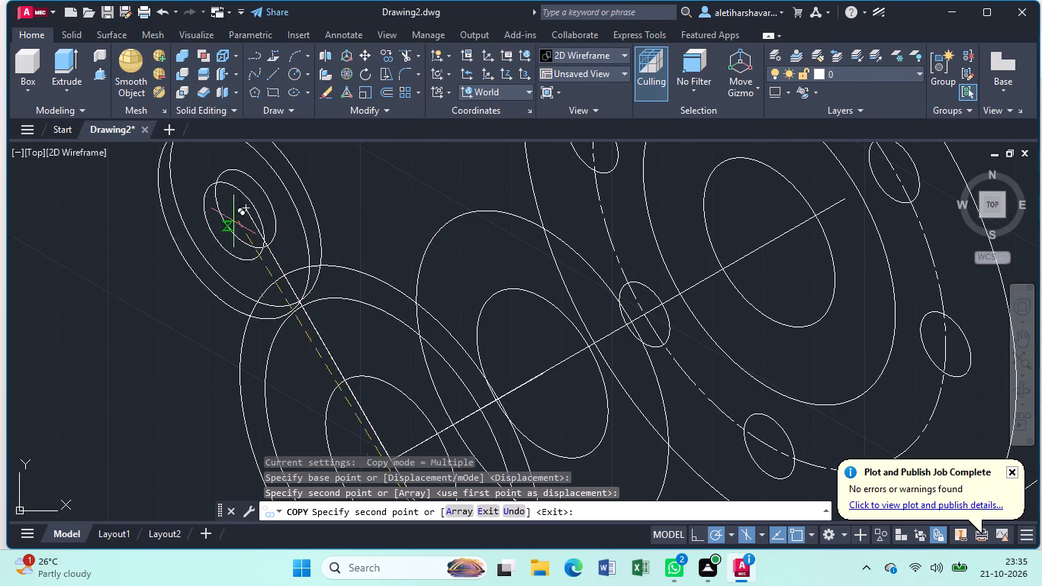
pyautogui.press('Escape')
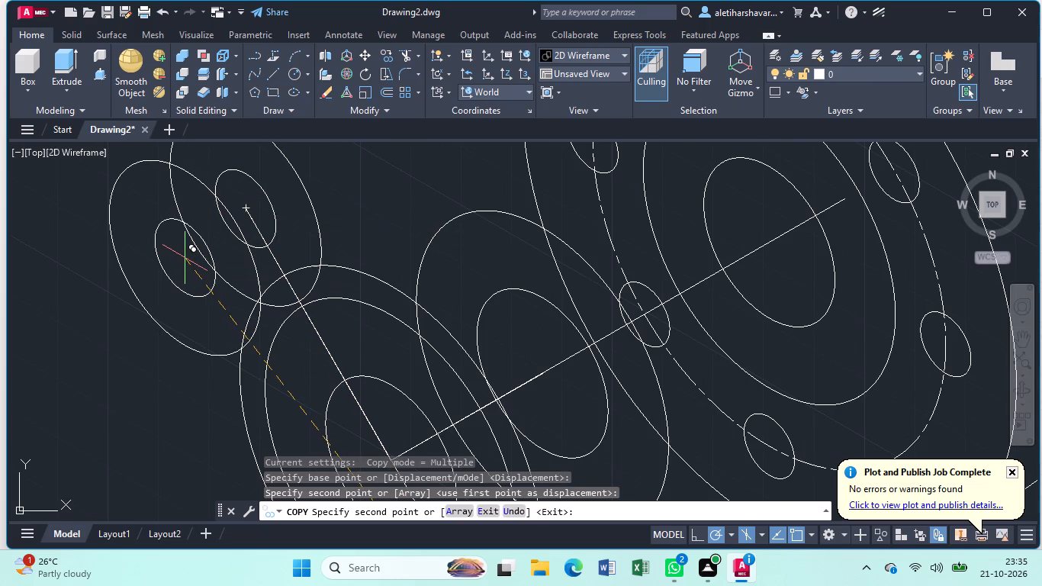
# Draw a line about 31.6 units long joining the upper lug's radius 15 isocircle to the radius 30 isocircle, on the side facing the hub.
pyautogui.scroll(-2, 225, 270)
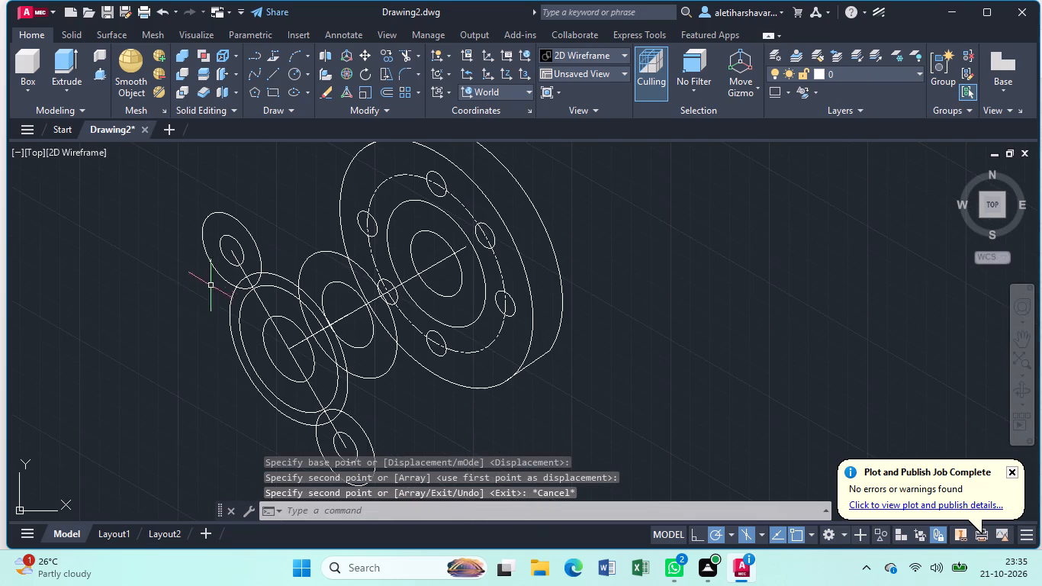
pyautogui.press('l')
pyautogui.press('Return')
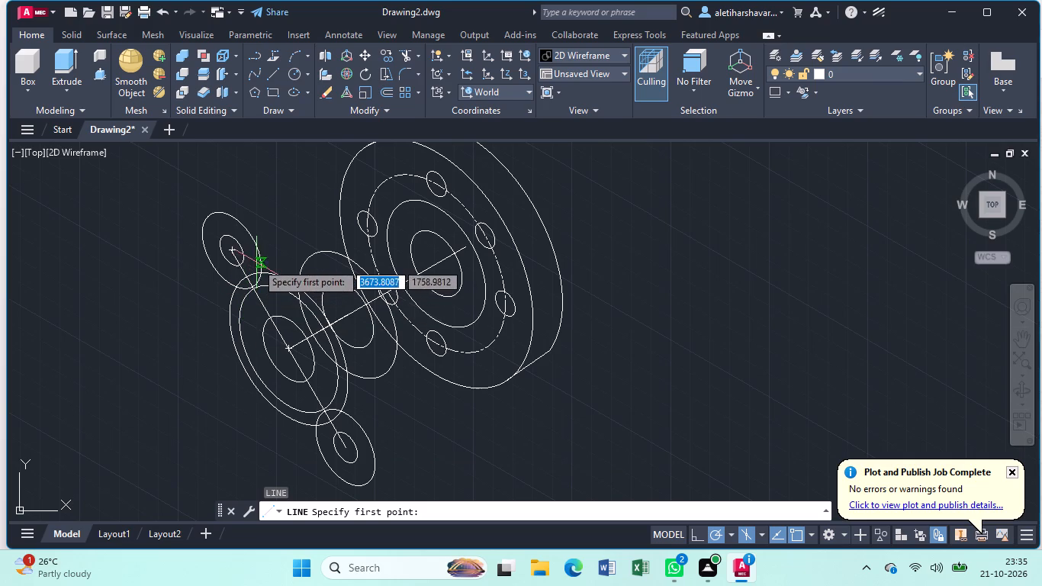
pyautogui.click(259, 240)
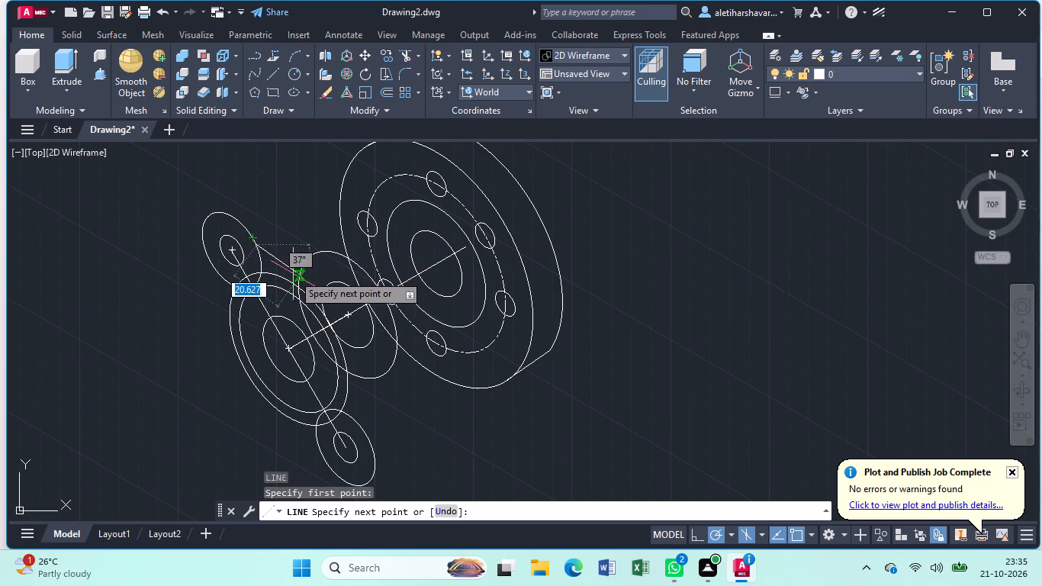
pyautogui.scroll(3, 285, 279)
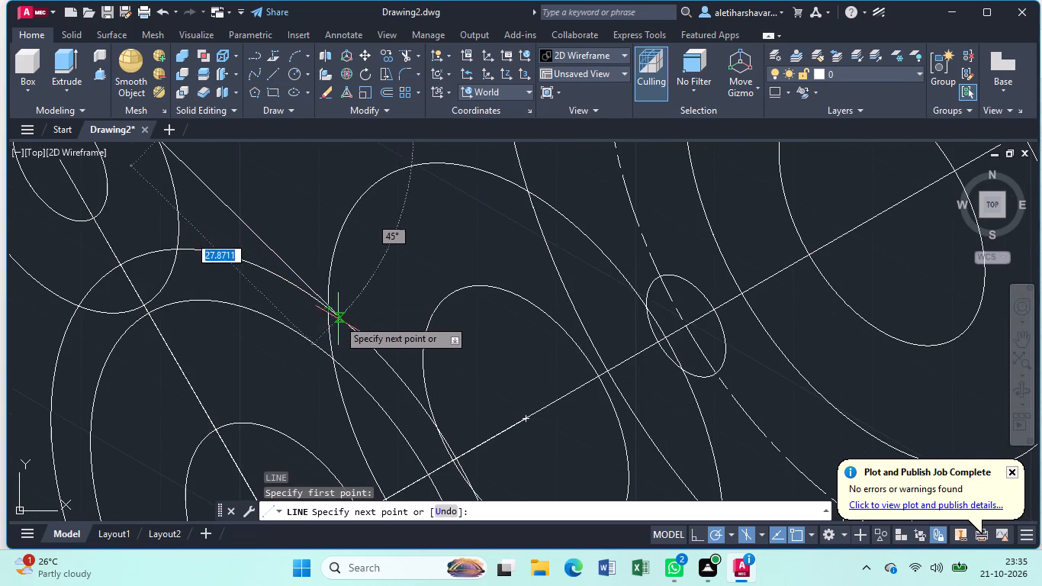
pyautogui.click(368, 343)
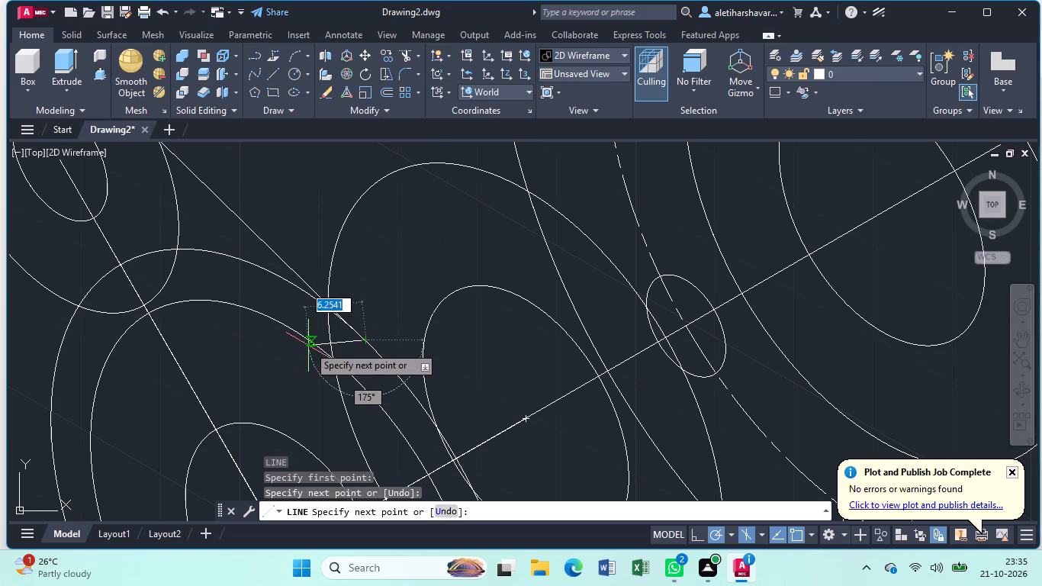
pyautogui.press('Escape')
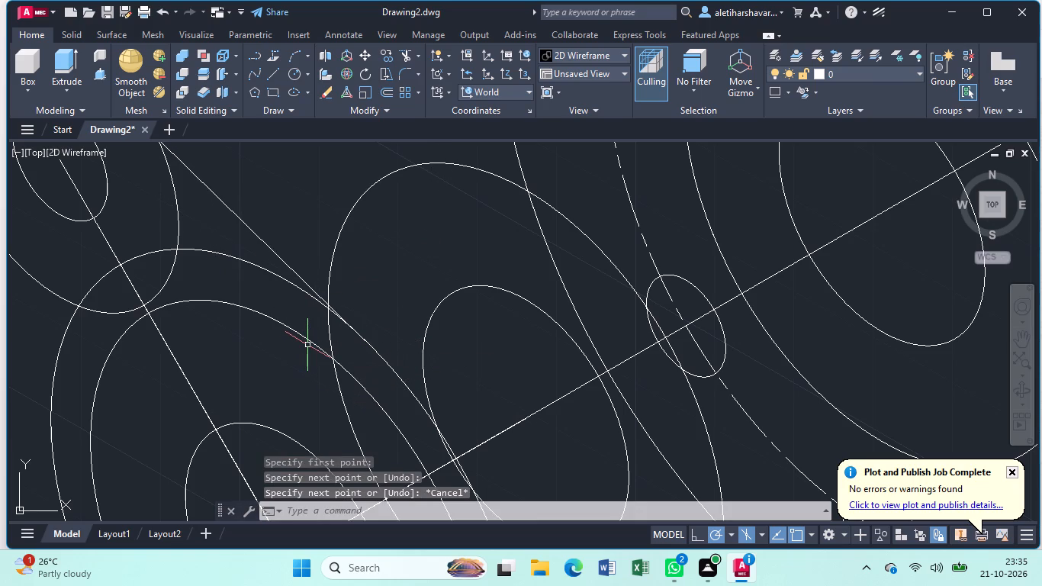
# On the side away from the hub, draw a line from the upper lug's outline to the radius 30 isocircle and back to a higher lug point.
pyautogui.scroll(-2, 307, 344)
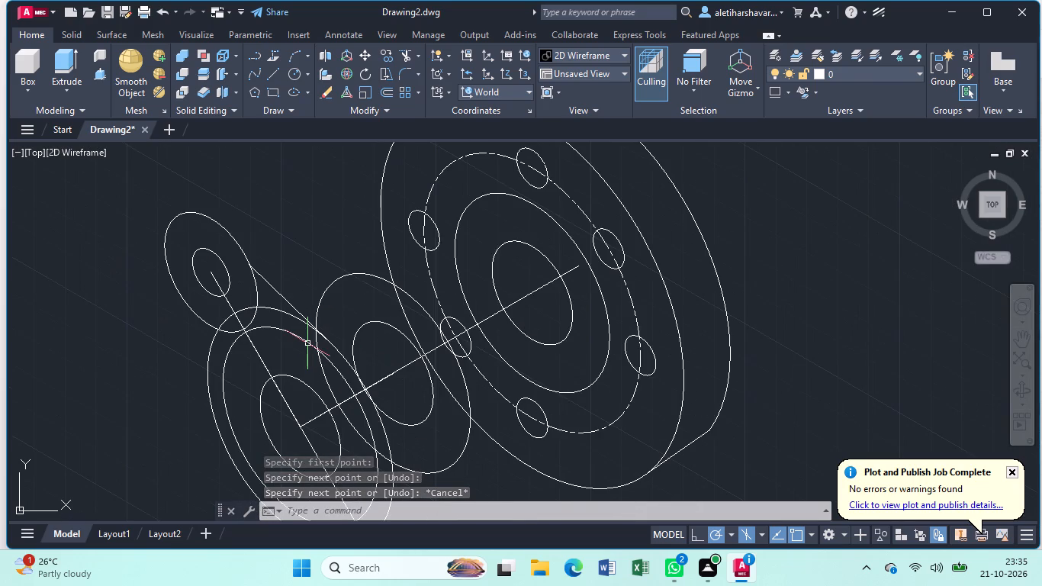
pyautogui.press('l')
pyautogui.press('Return')
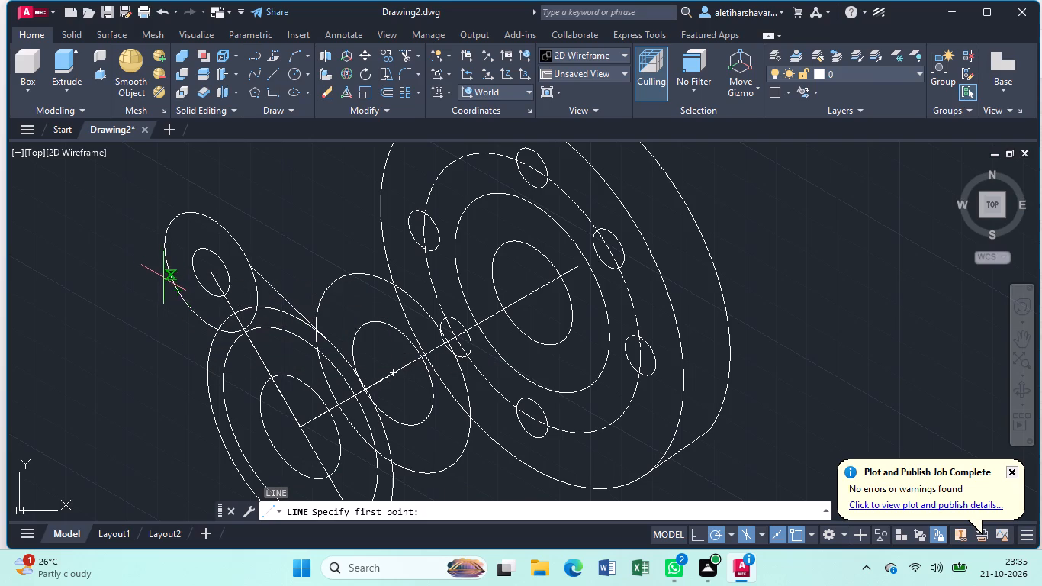
pyautogui.moveTo(178, 290); pyautogui.dragTo(178, 311)
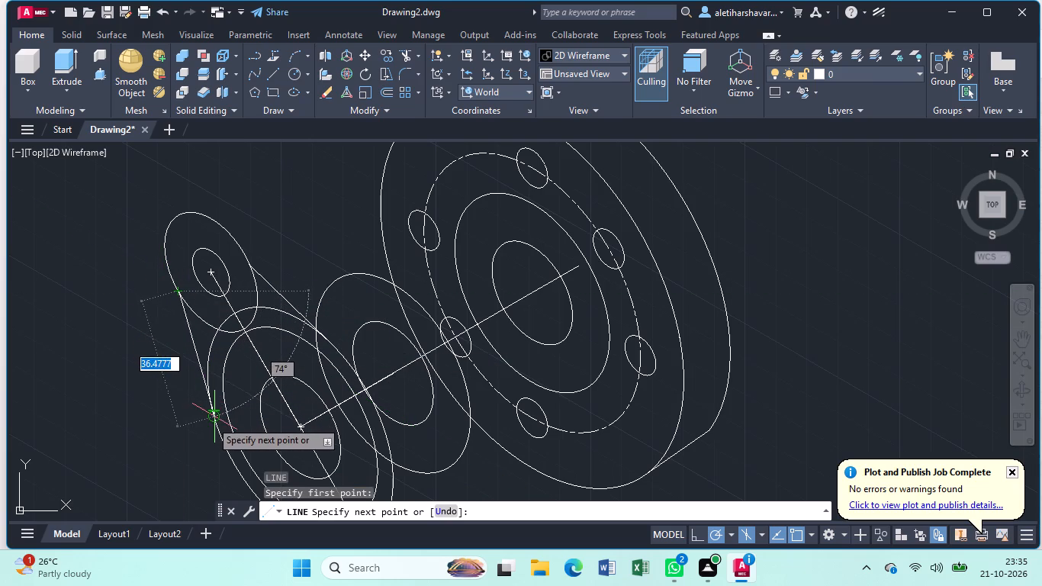
pyautogui.moveTo(212, 421); pyautogui.dragTo(205, 431)
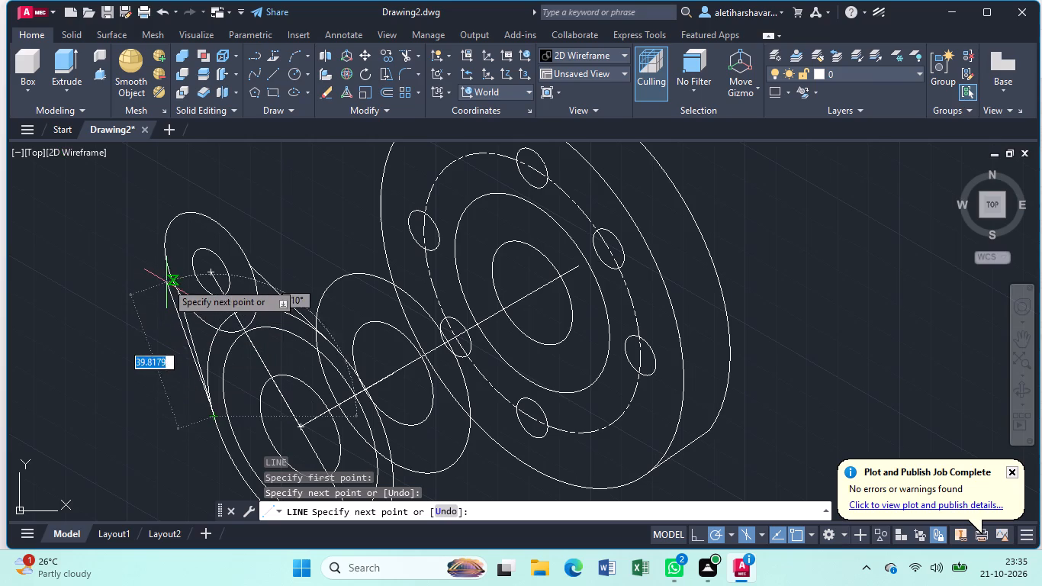
pyautogui.click(169, 274)
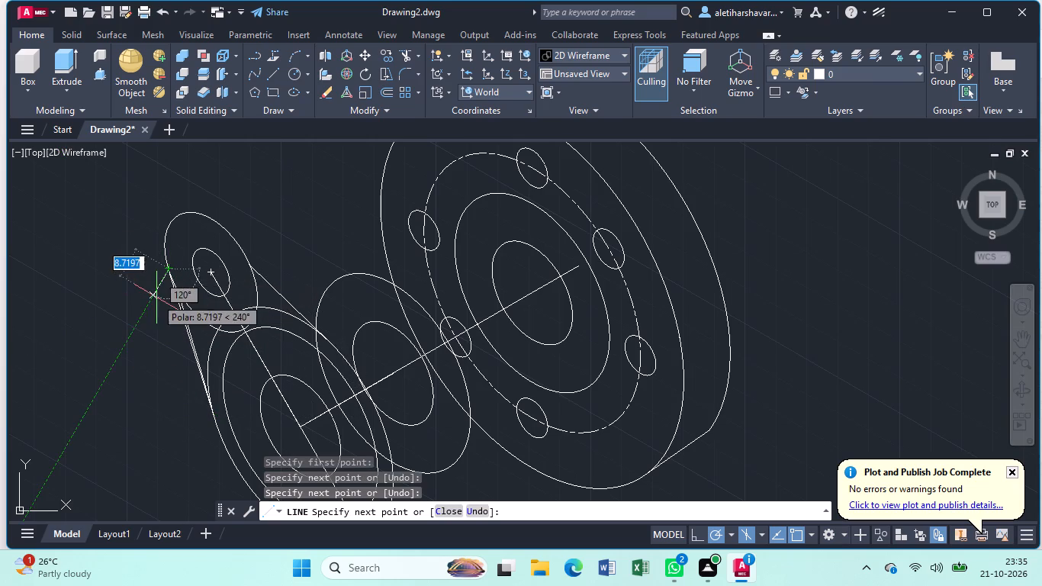
pyautogui.press('Escape')
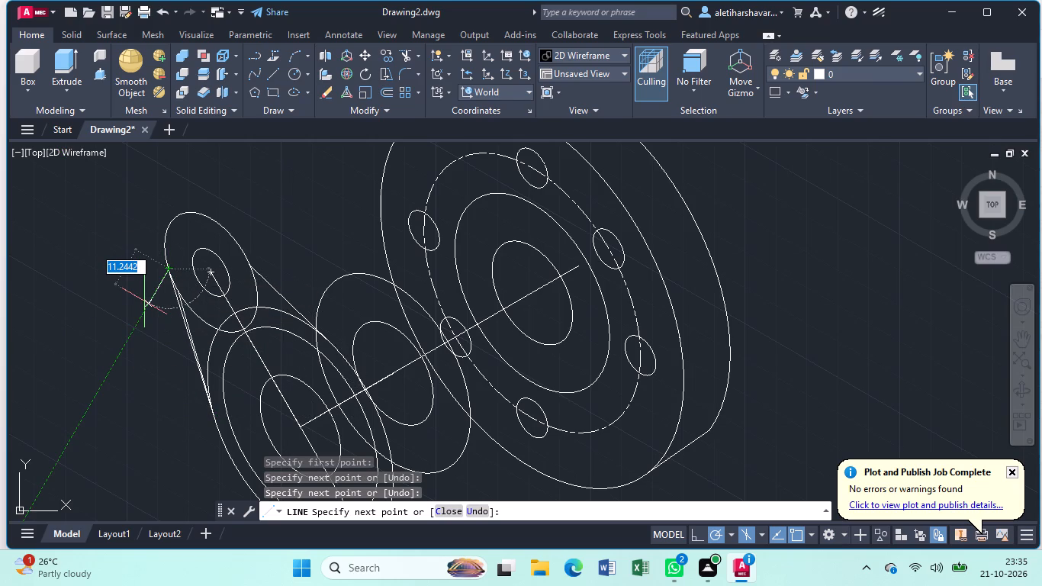
# Trim away the inner of the two nearly coincident lines on the upper lug's side away from the hub.
pyautogui.write('tr')
pyautogui.press('Return')
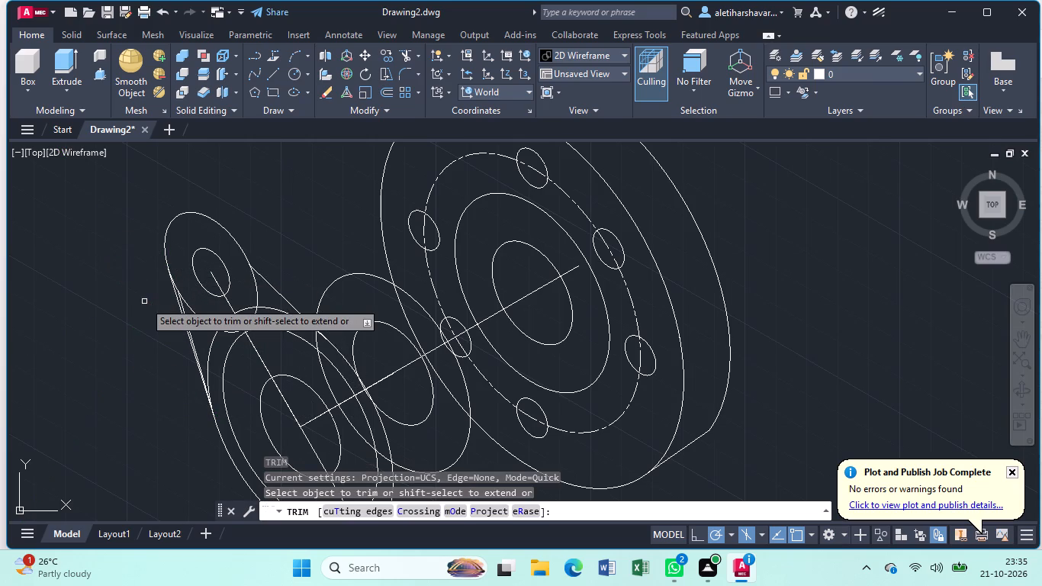
pyautogui.scroll(1, 143, 302)
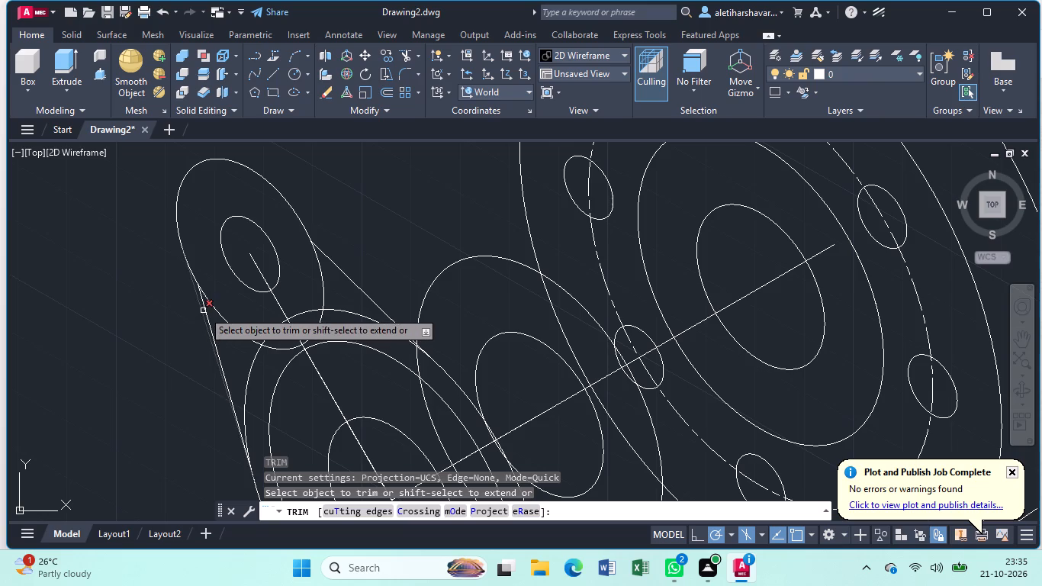
pyautogui.click(206, 307)
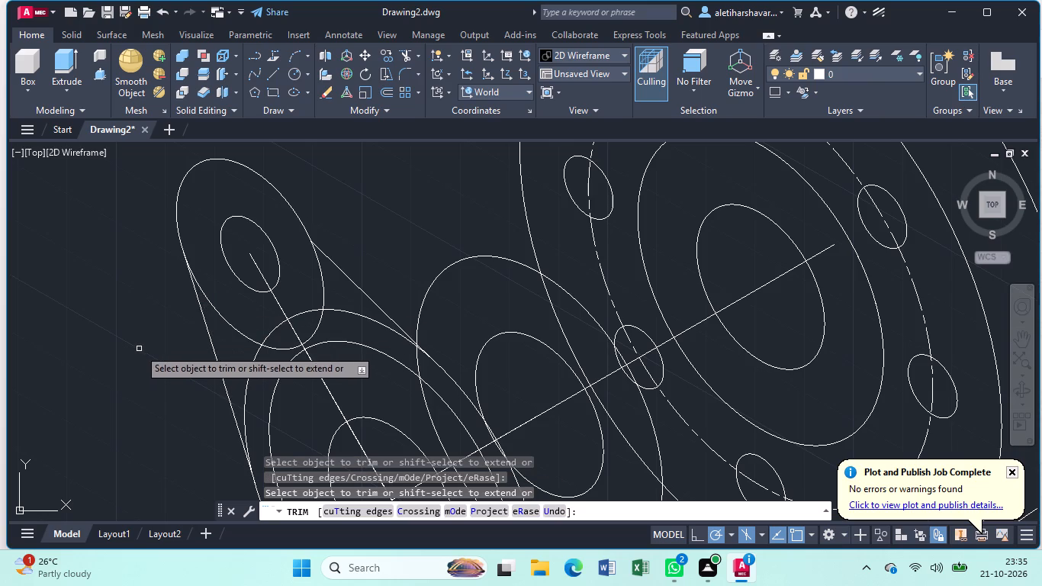
pyautogui.press('Escape')
# Draw another hub-side line from the existing line's endpoint on the radius 30 isocircle to a slightly higher point on the upper lug's outline.
pyautogui.press('l')
pyautogui.press('Return')
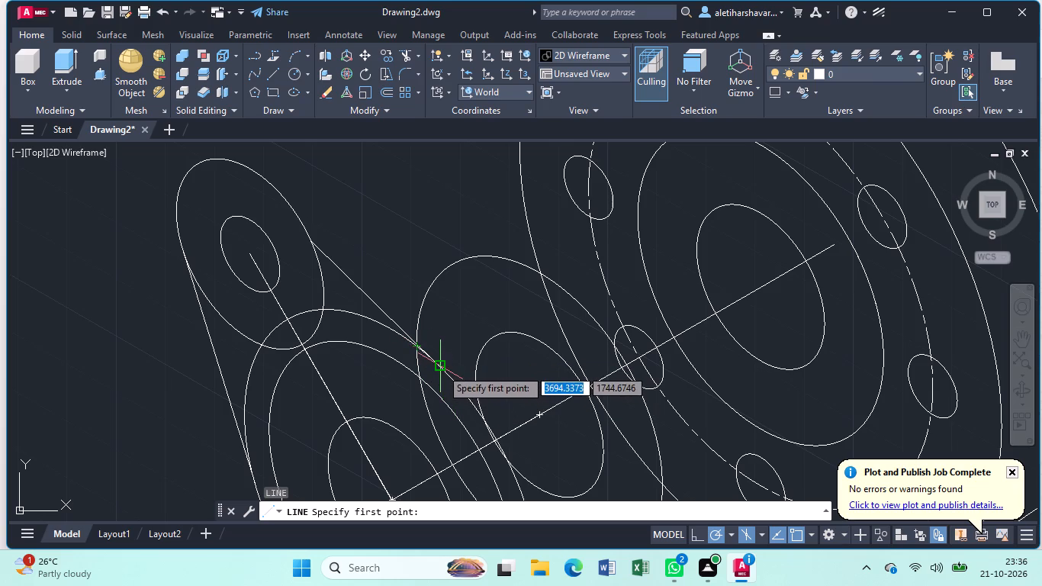
pyautogui.click(441, 369)
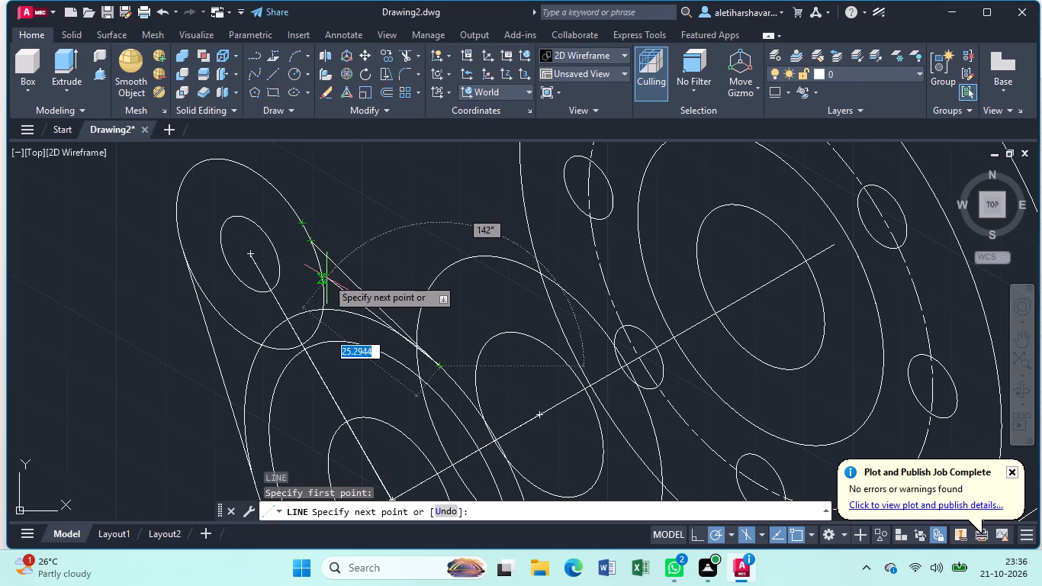
pyautogui.click(303, 224)
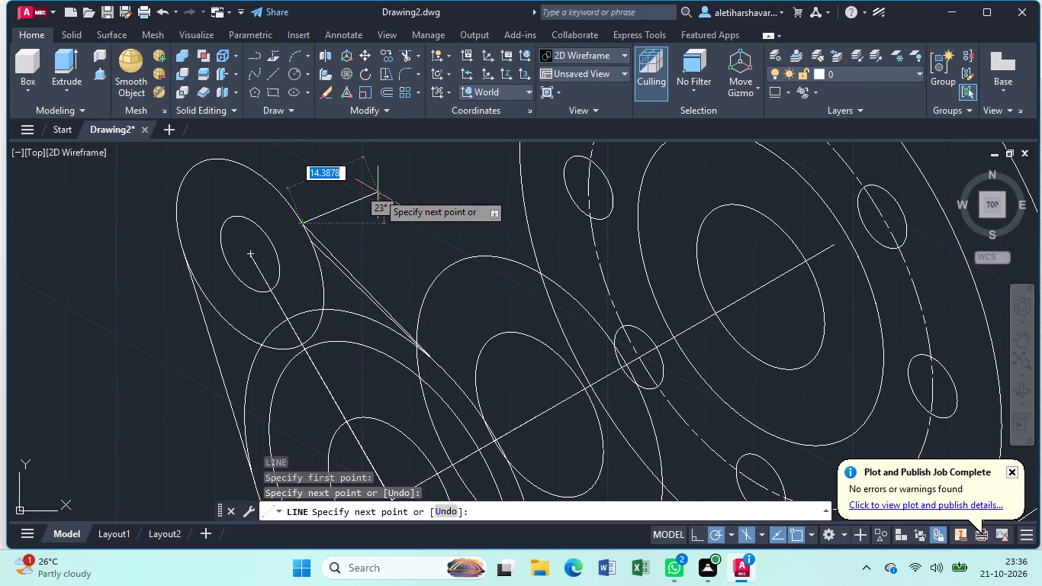
pyautogui.press('Escape')
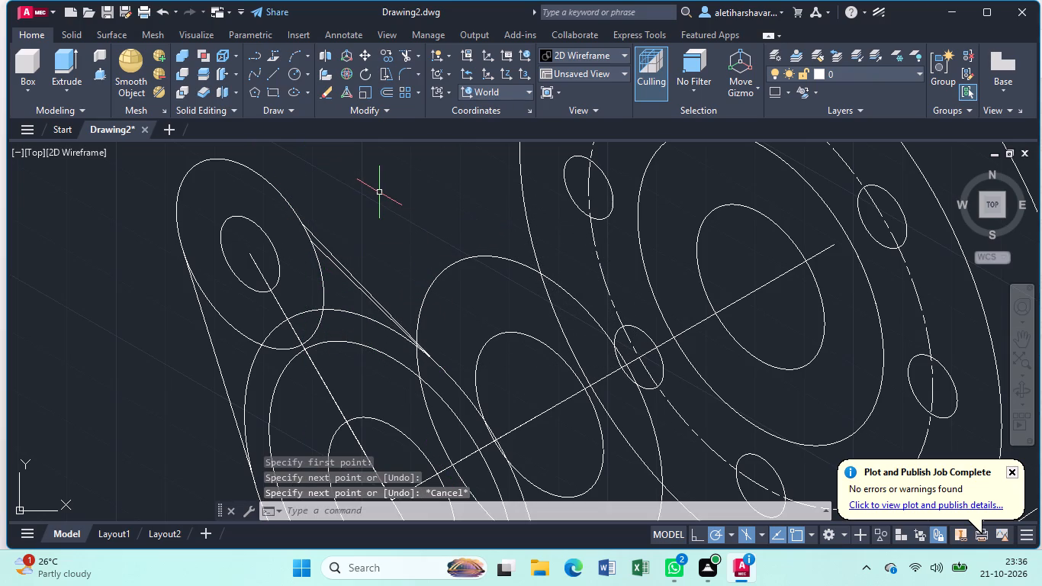
# Trim the inner duplicate hub-side line and the inner part of the upper lug's outline between its two side lines.
pyautogui.write('tr')
pyautogui.press('Return')
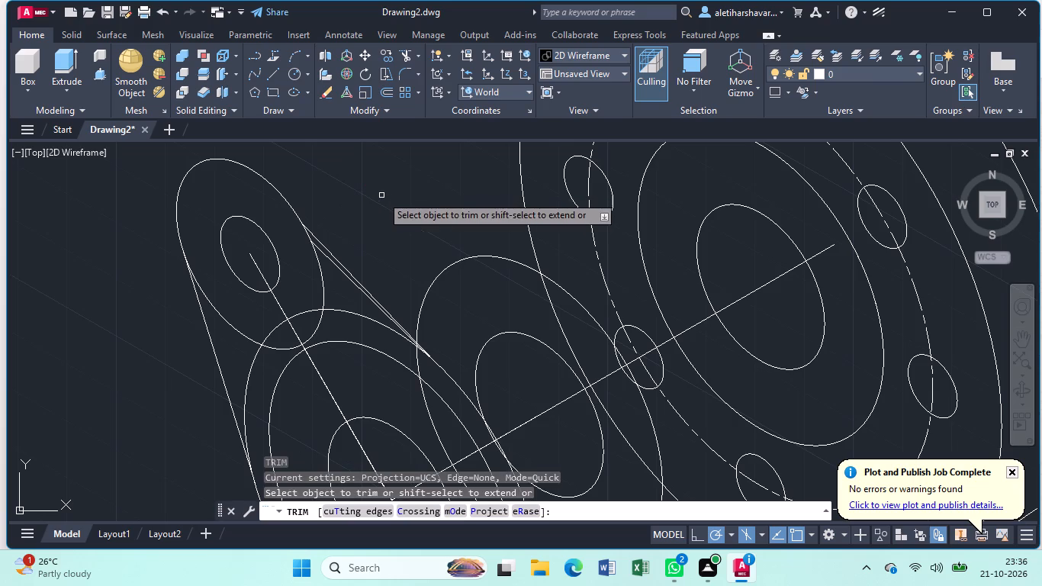
pyautogui.click(341, 274)
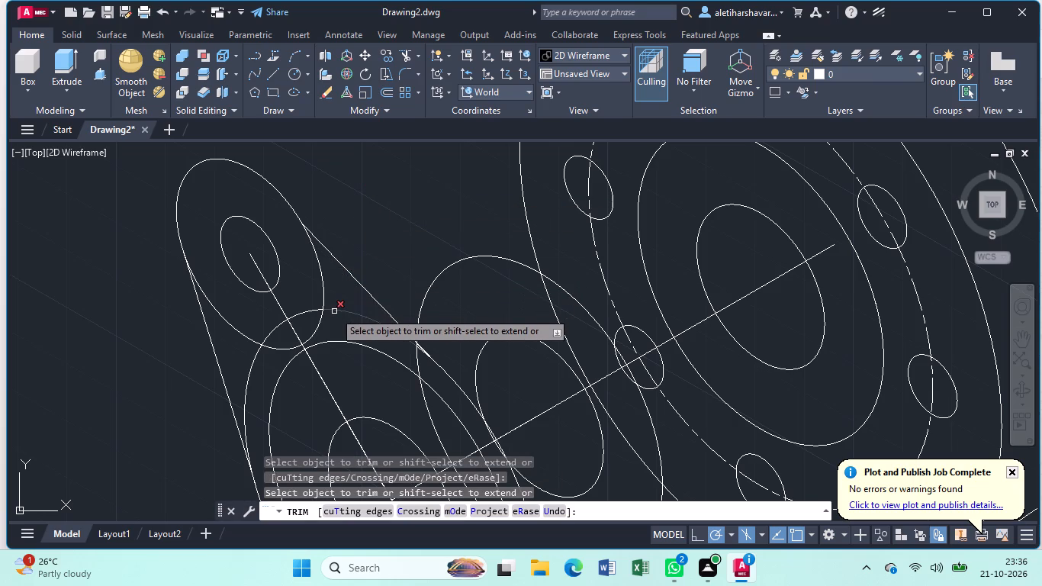
pyautogui.click(325, 292)
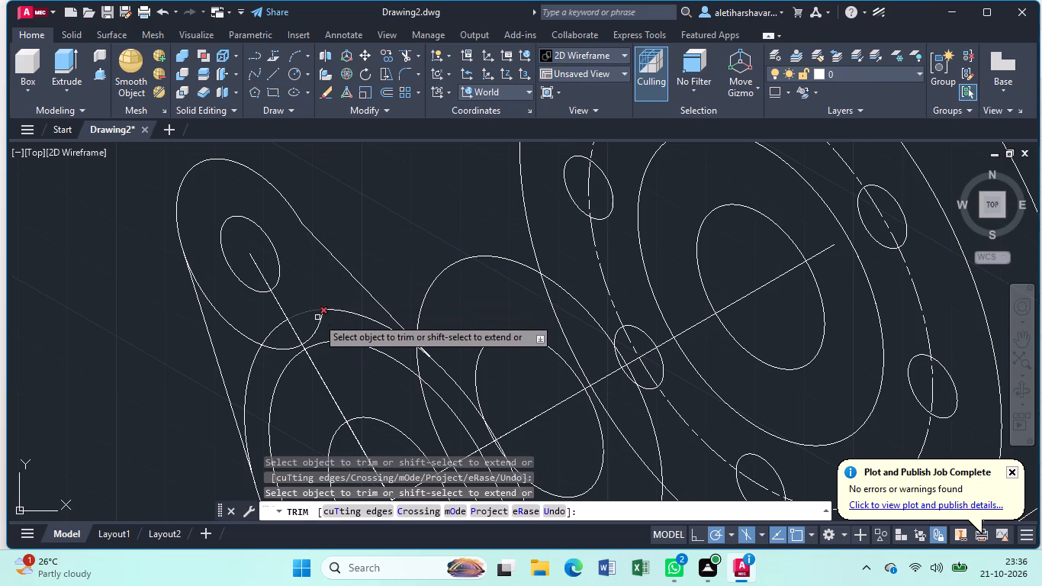
pyautogui.click(320, 321)
pyautogui.click(284, 347)
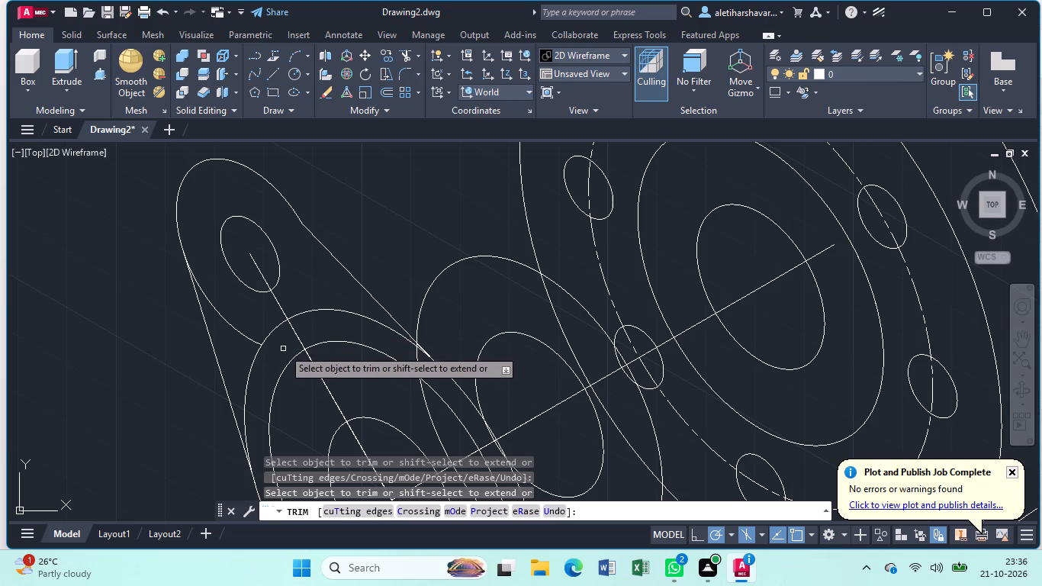
pyautogui.click(252, 336)
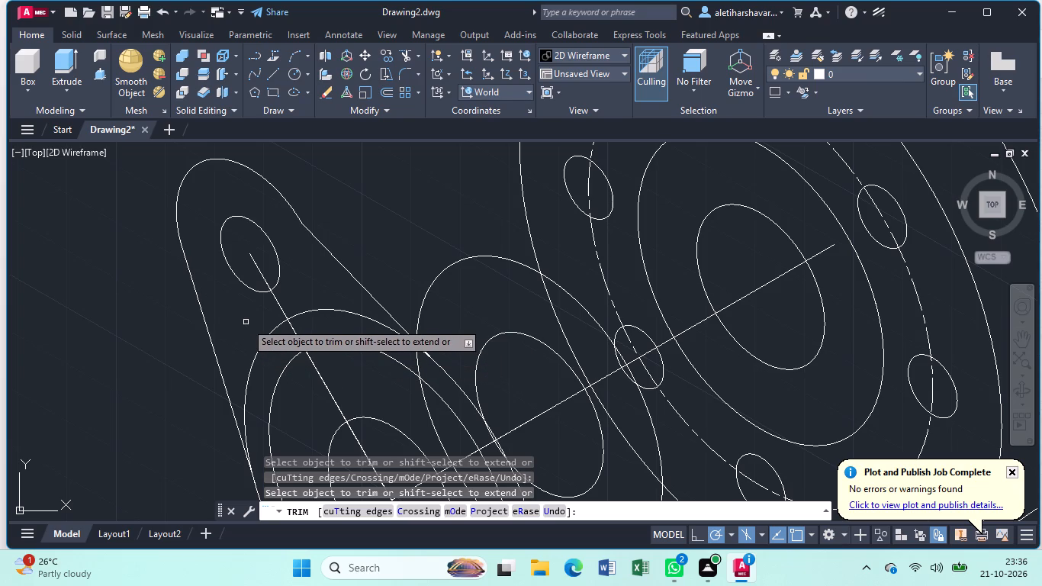
pyautogui.press('Escape')
# Draw a hub-side line about 38 units long from the radius 30 isocircle to a higher point on the upper lug's outline.
pyautogui.press('l')
pyautogui.press('Return')
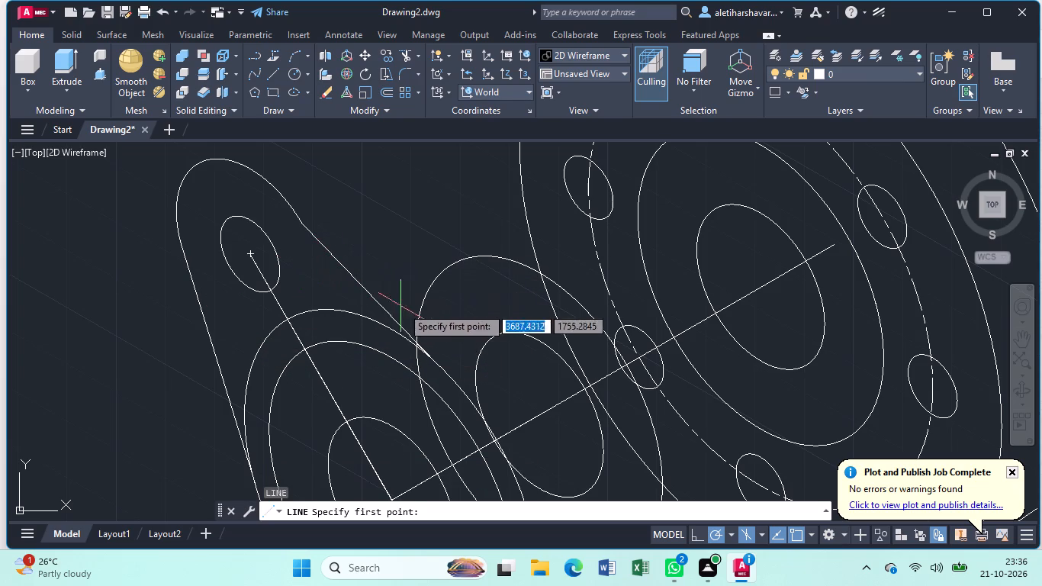
pyautogui.click(430, 351)
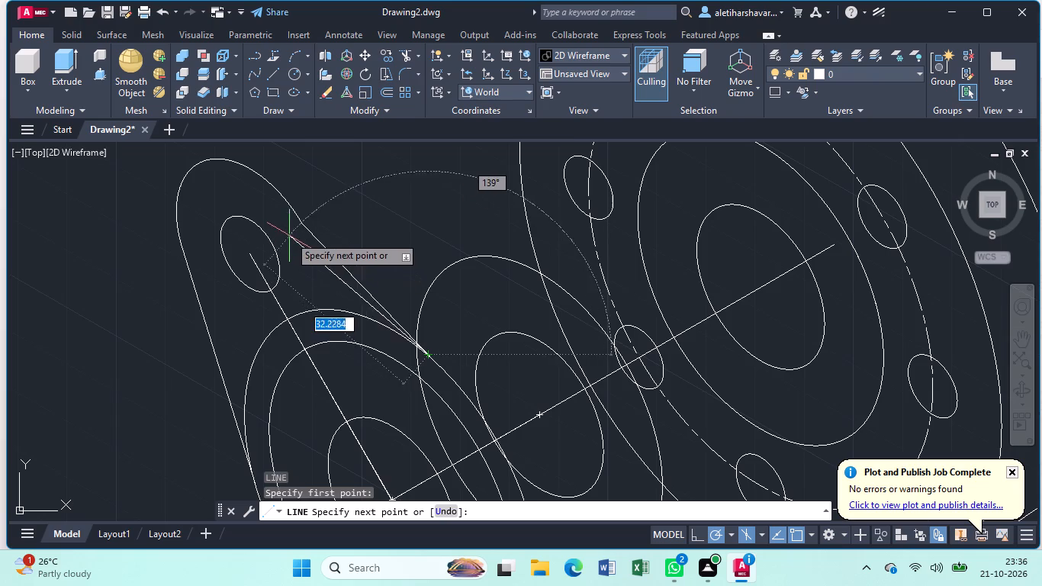
pyautogui.click(284, 190)
pyautogui.press('Escape')
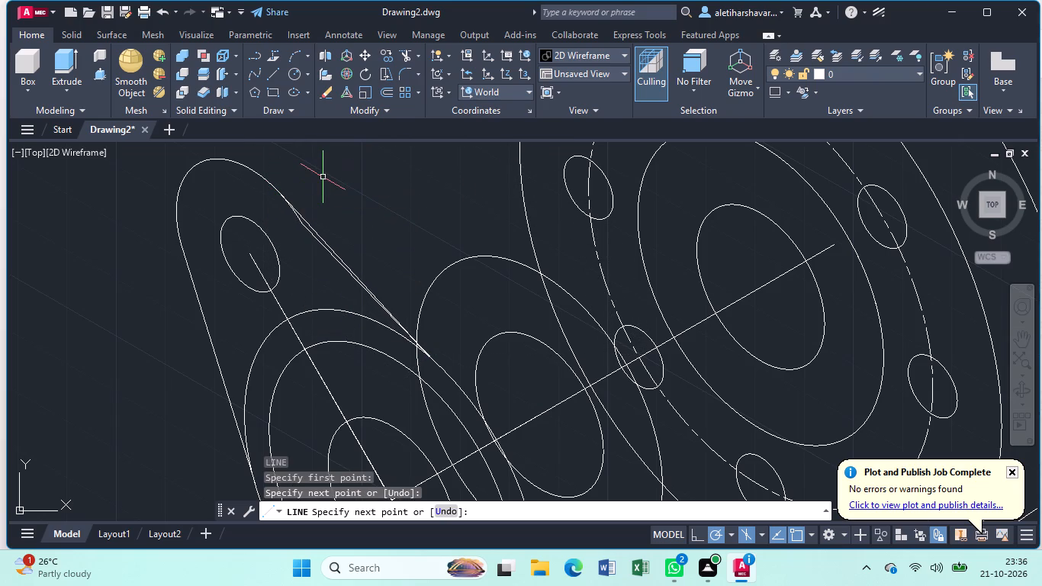
# Trim the older hub-side line, the leftover lug arc beside it, and the stray line end near the radius 30 isocircle.
pyautogui.write('tr')
pyautogui.press('Return')
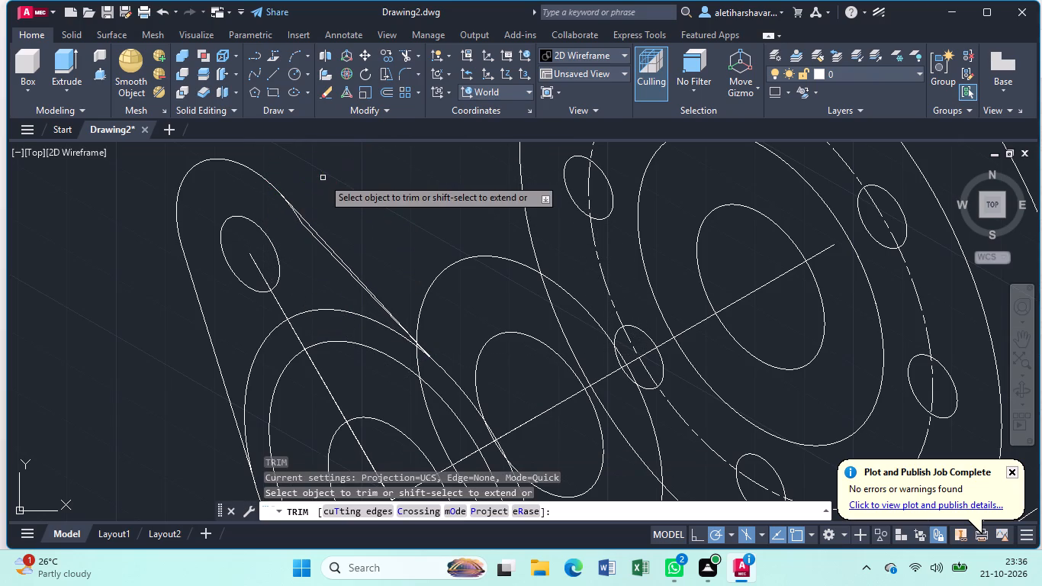
pyautogui.click(303, 226)
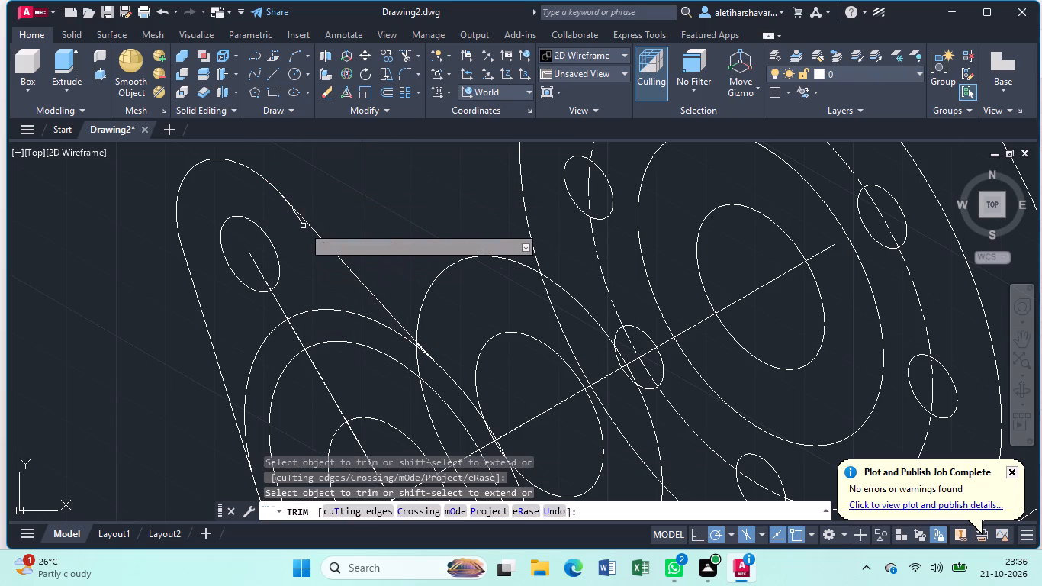
pyautogui.click(301, 222)
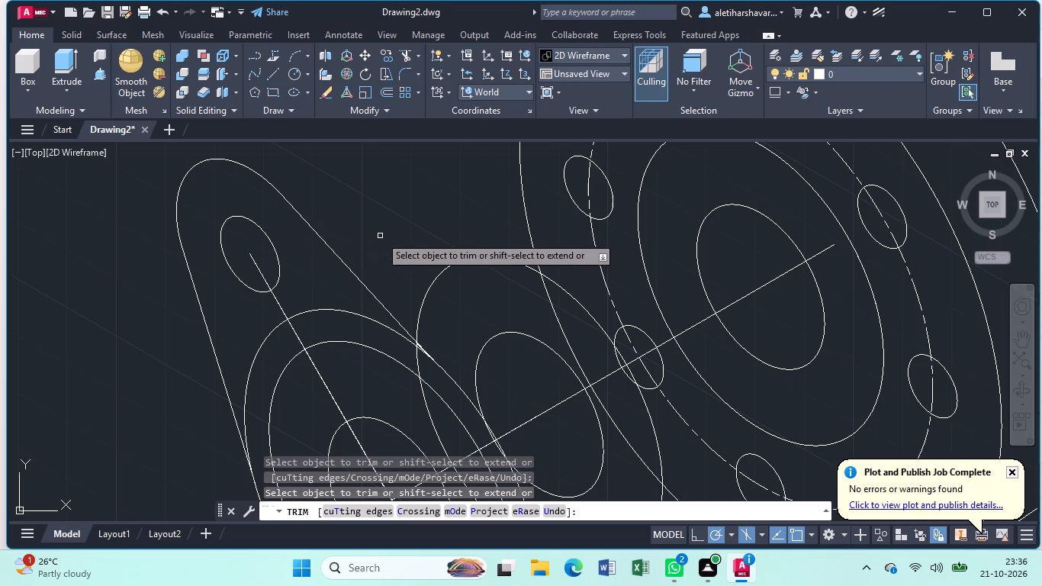
pyautogui.scroll(2, 419, 304)
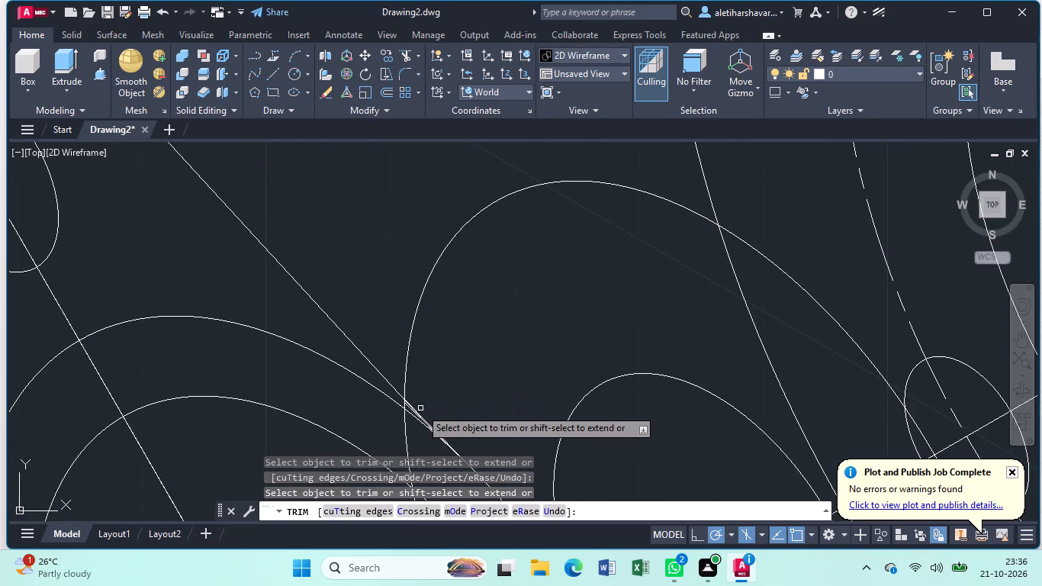
pyautogui.click(415, 416)
pyautogui.scroll(2, 416, 413)
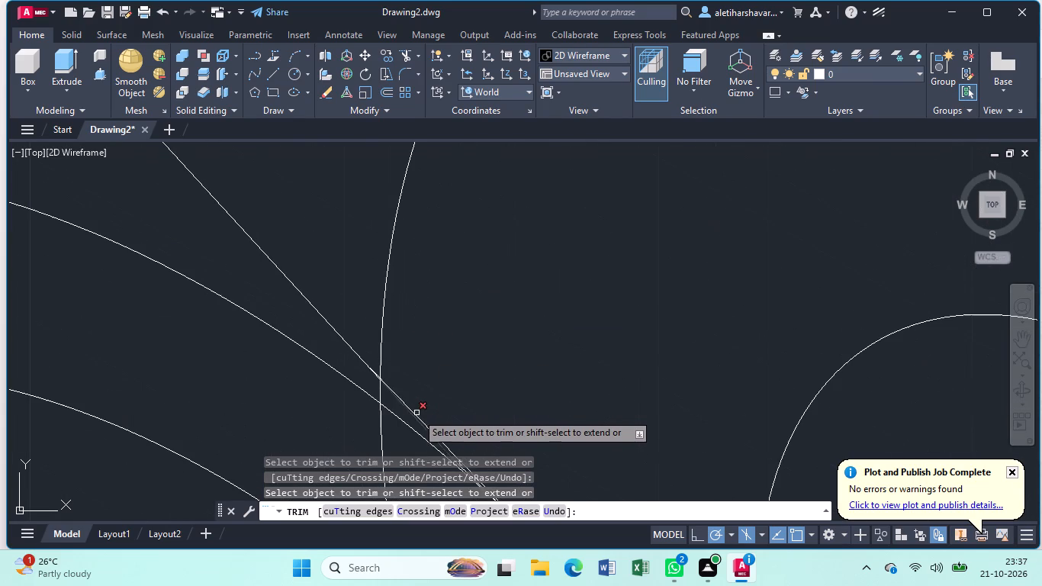
pyautogui.click(425, 427)
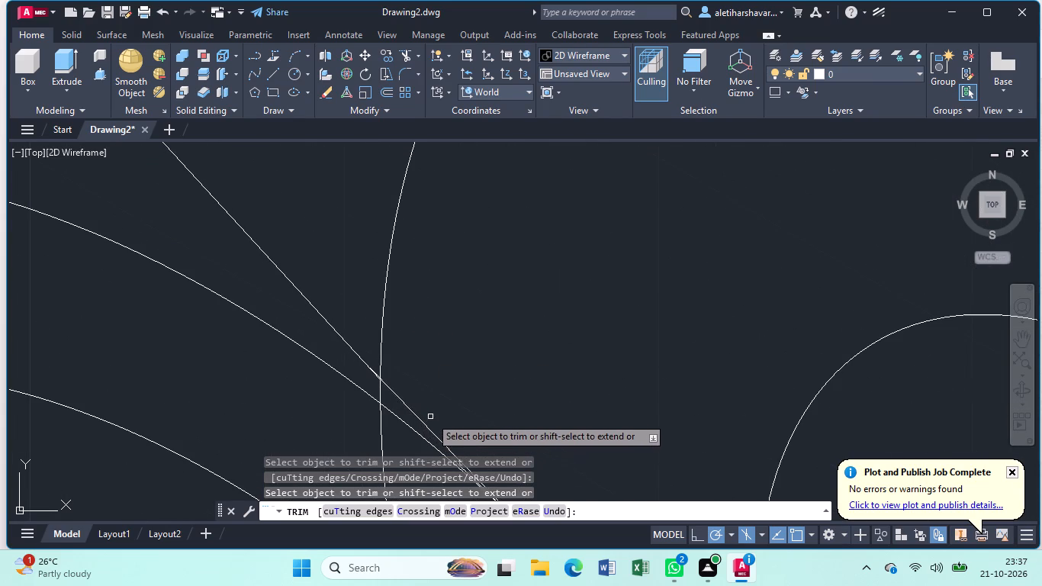
pyautogui.scroll(-3, 430, 417)
pyautogui.moveTo(452, 408); pyautogui.dragTo(436, 311, button='middle')
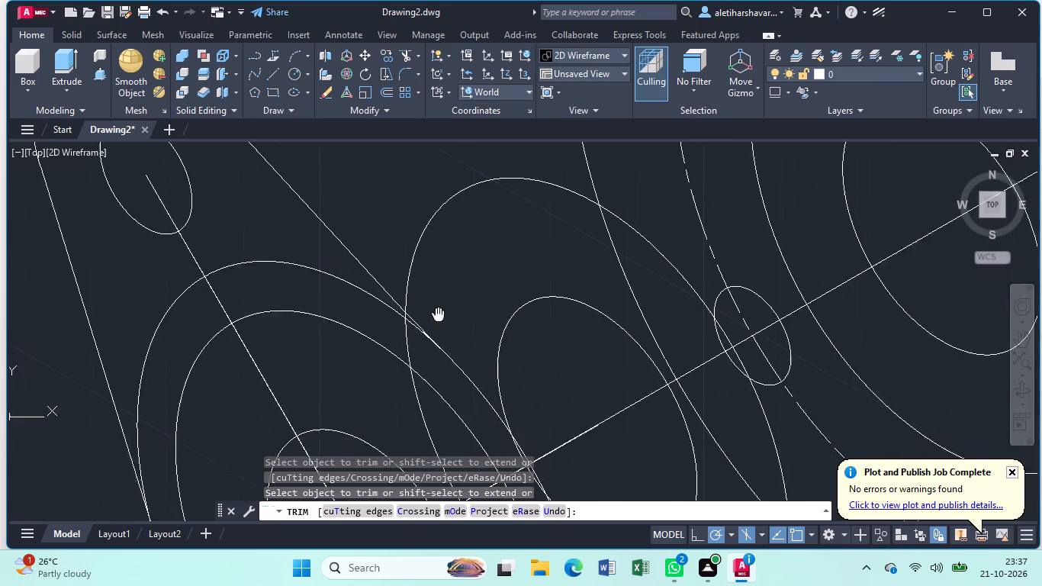
pyautogui.moveTo(436, 311); pyautogui.dragTo(425, 262, button='middle')
pyautogui.scroll(-3, 423, 251)
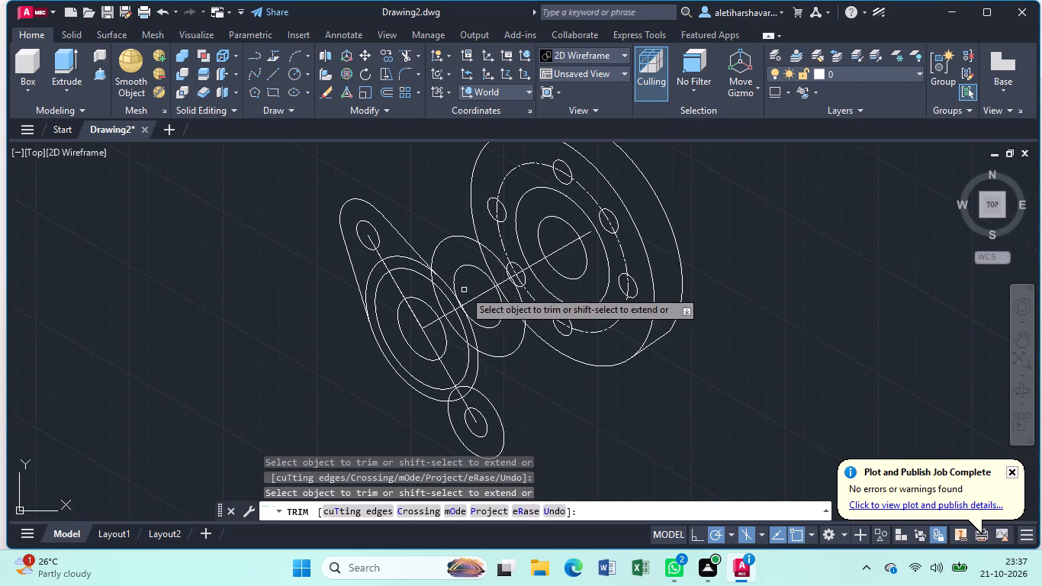
pyautogui.press('Escape')
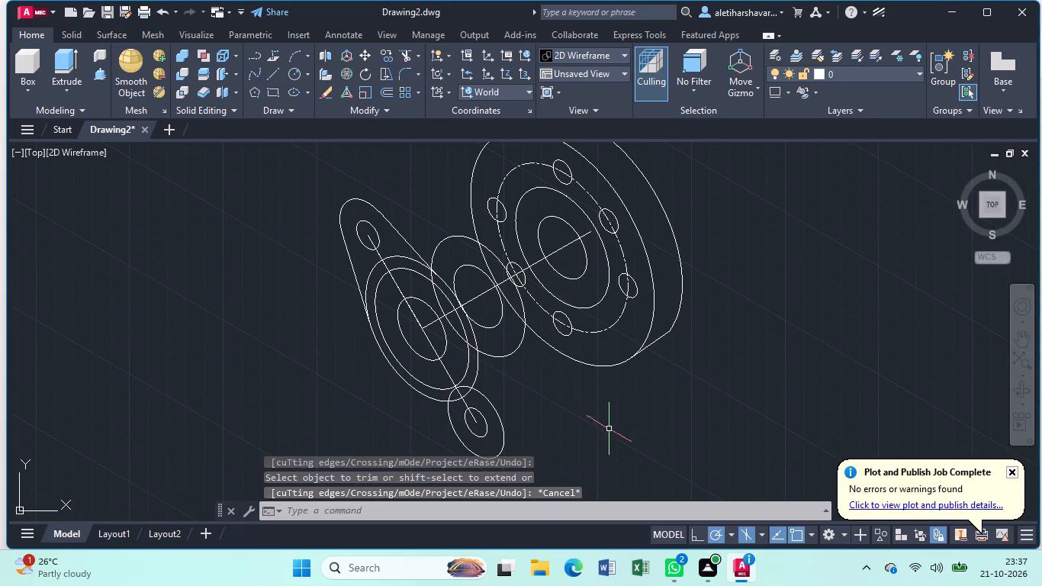
# Draw a line from the lower lug's outline to the radius 30 isocircle on the side facing the hub.
pyautogui.moveTo(513, 416); pyautogui.dragTo(379, 354, button='middle')
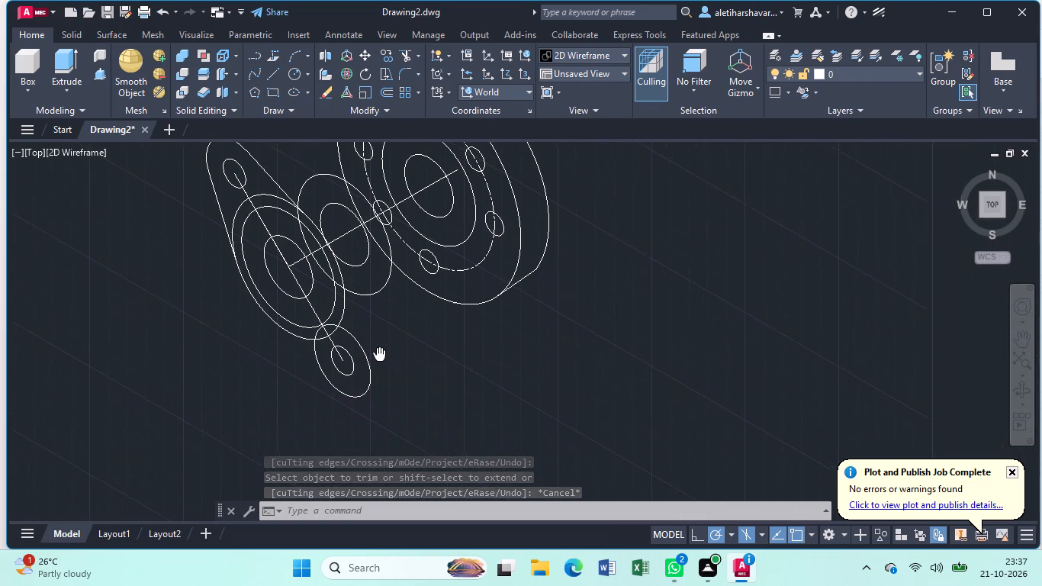
pyautogui.moveTo(379, 354); pyautogui.dragTo(377, 353, button='middle')
pyautogui.scroll(1, 368, 285)
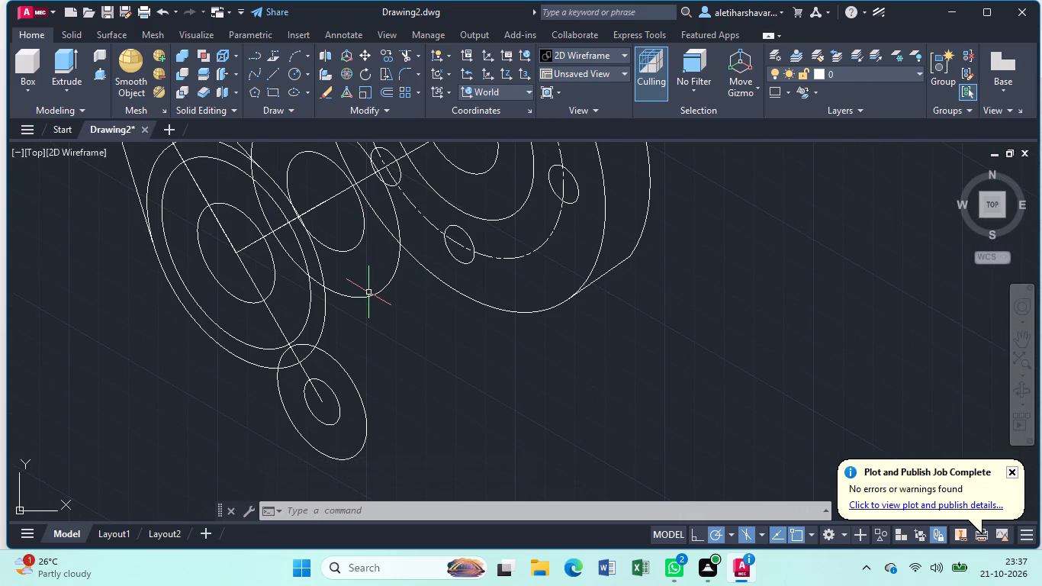
pyautogui.press('l')
pyautogui.press('Return')
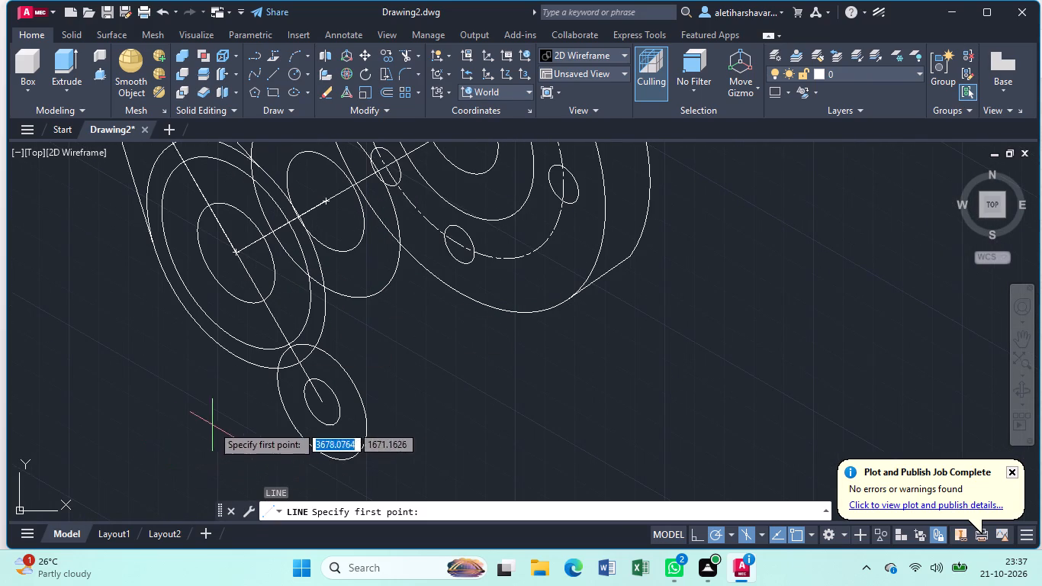
pyautogui.click(359, 396)
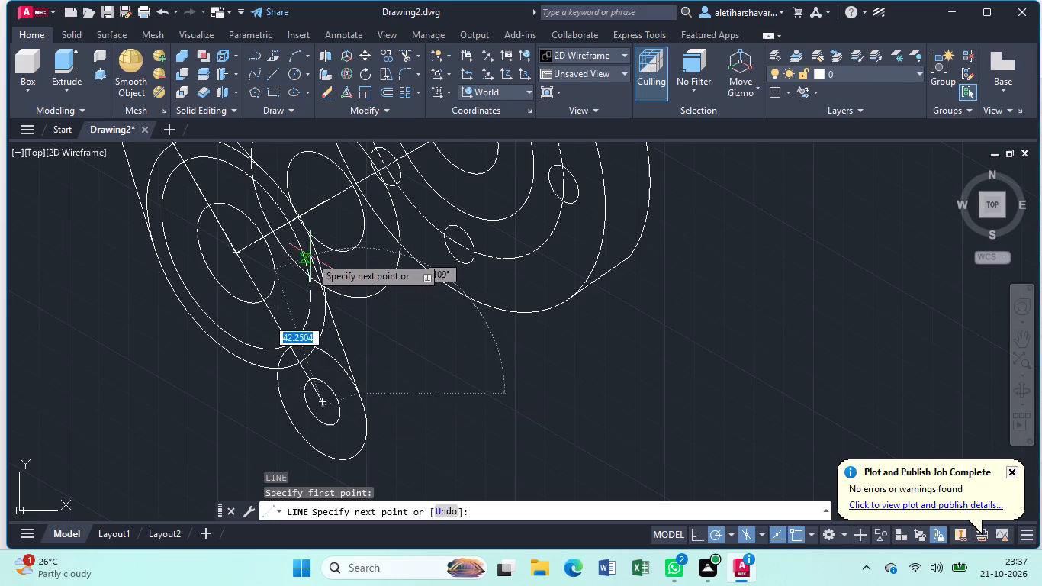
pyautogui.click(320, 260)
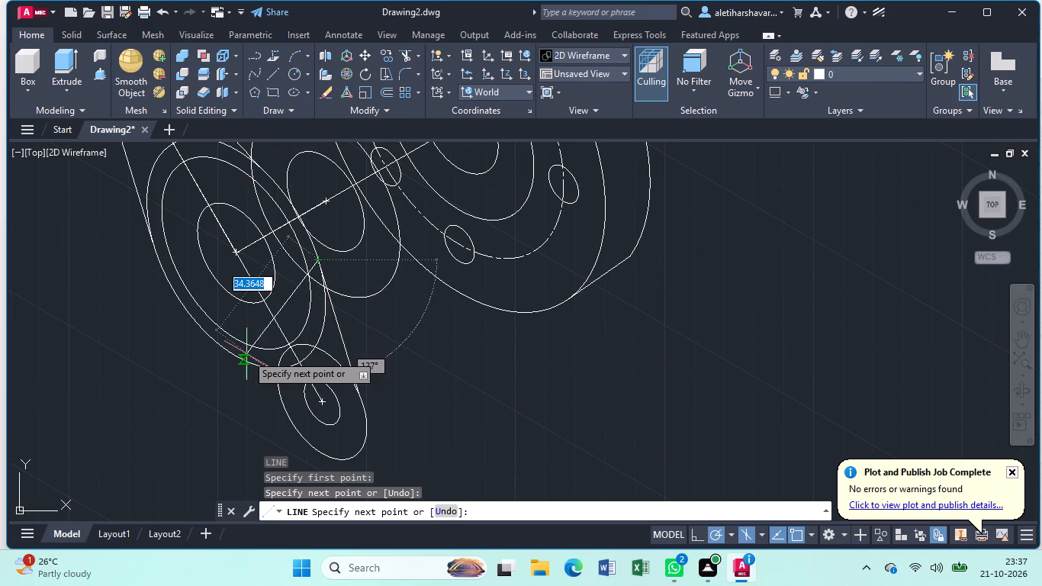
pyautogui.press('Escape')
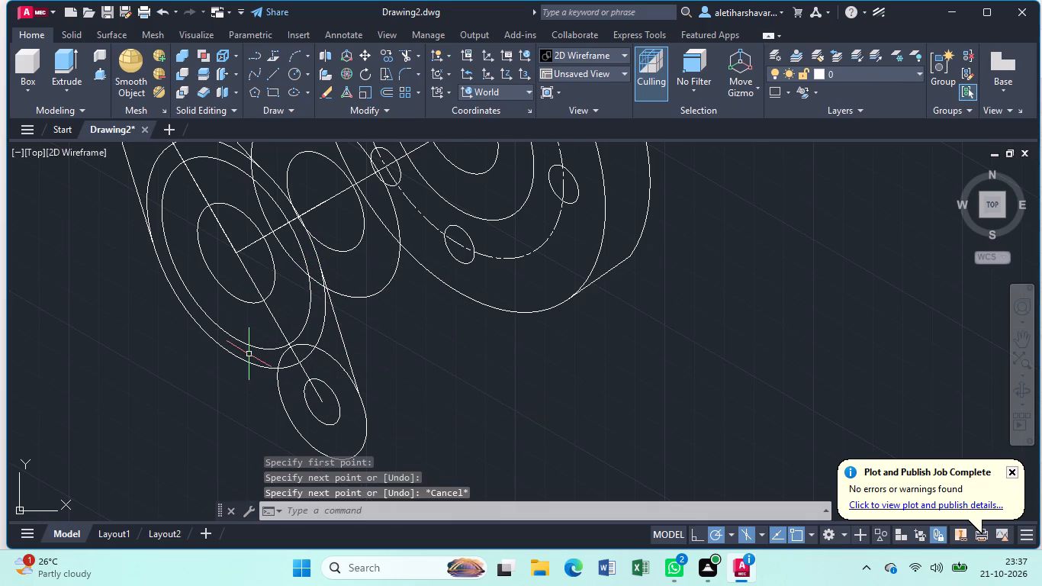
# On the side away from the hub, draw a line from the lower lug's outline to the radius 30 isocircle and back to a lower lug point.
pyautogui.press('l')
pyautogui.press('Return')
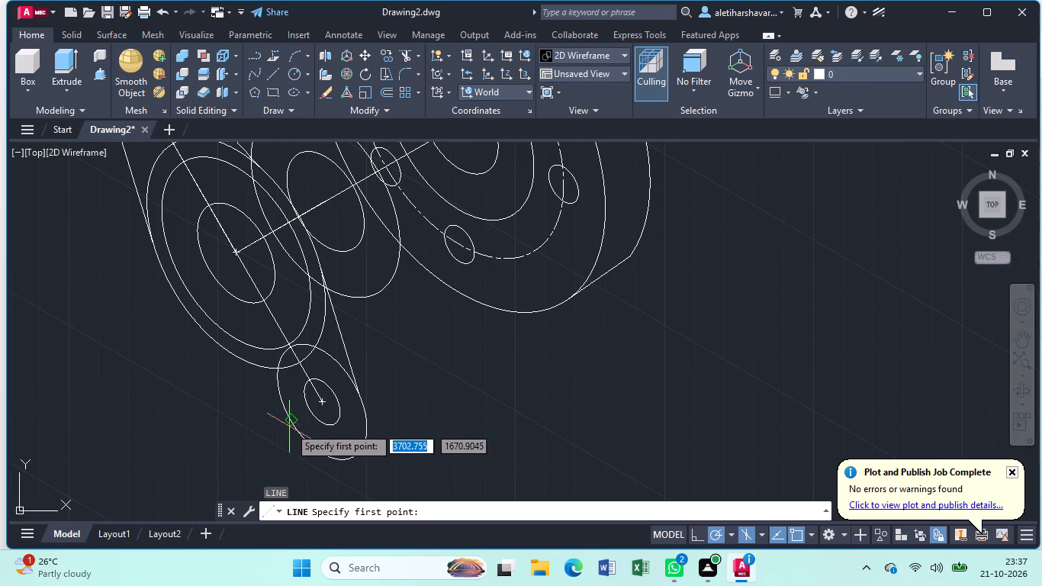
pyautogui.click(285, 420)
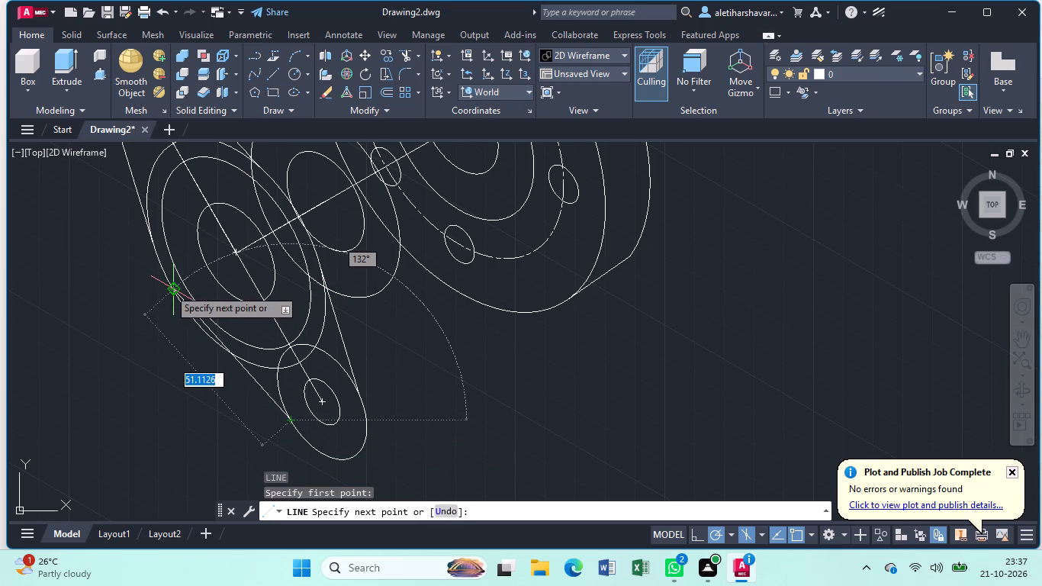
pyautogui.click(201, 333)
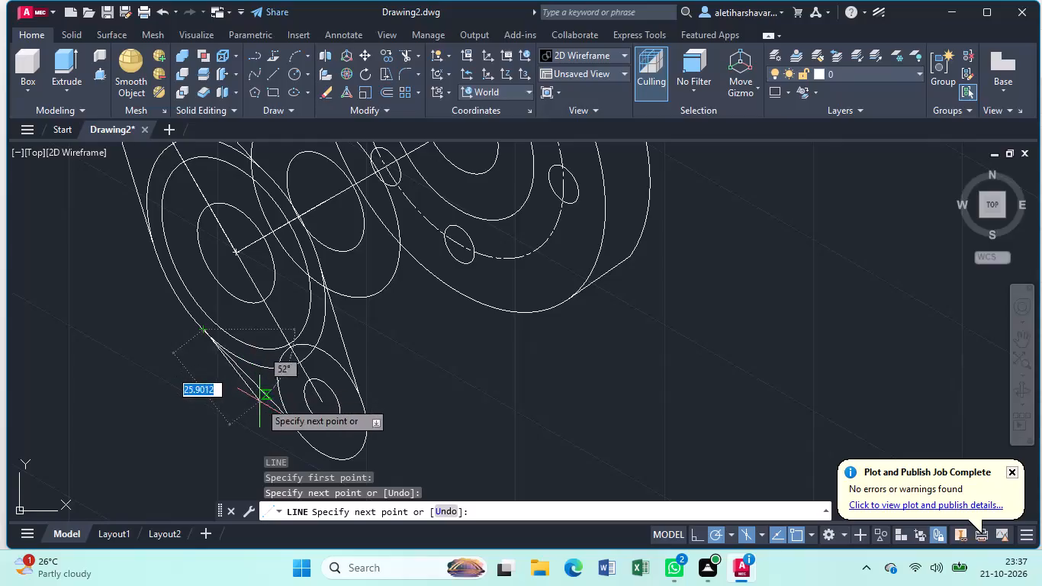
pyautogui.click(304, 444)
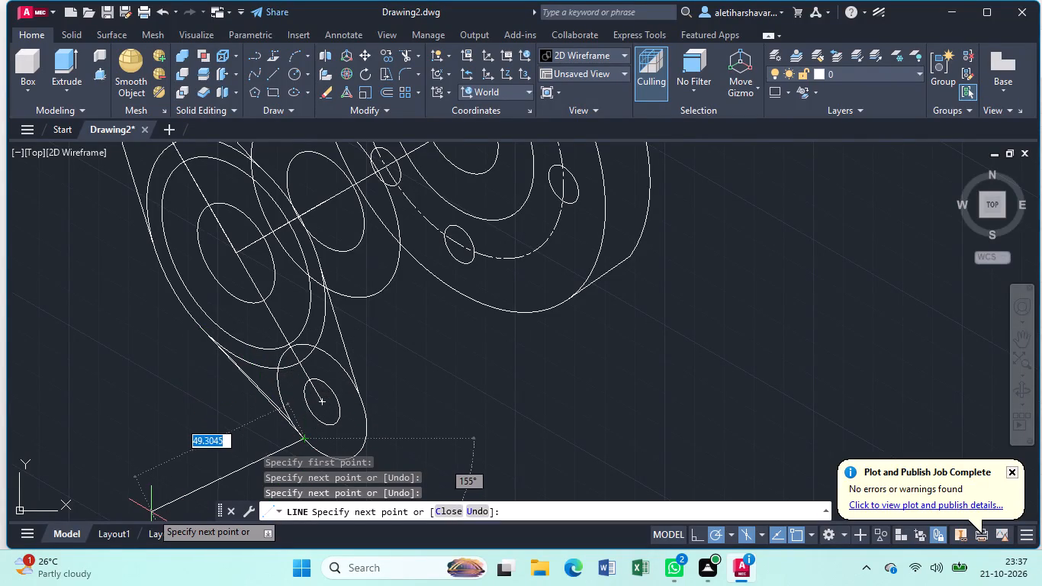
pyautogui.press('Escape')
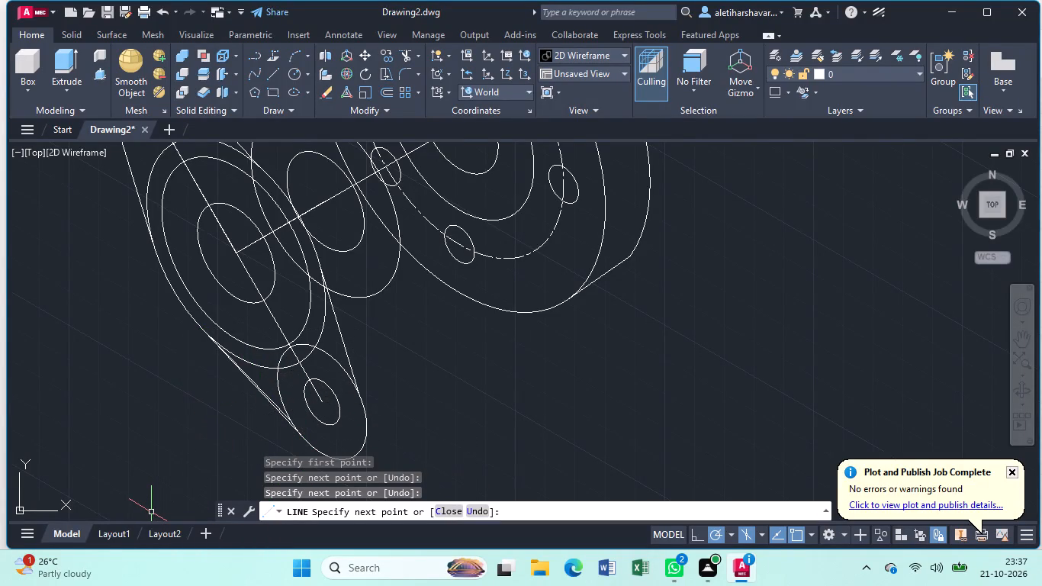
# Trim the lower lug's outline between its side lines, plus the inner duplicate line and leftover arc on the side away from the hub.
pyautogui.write('tr')
pyautogui.press('Return')
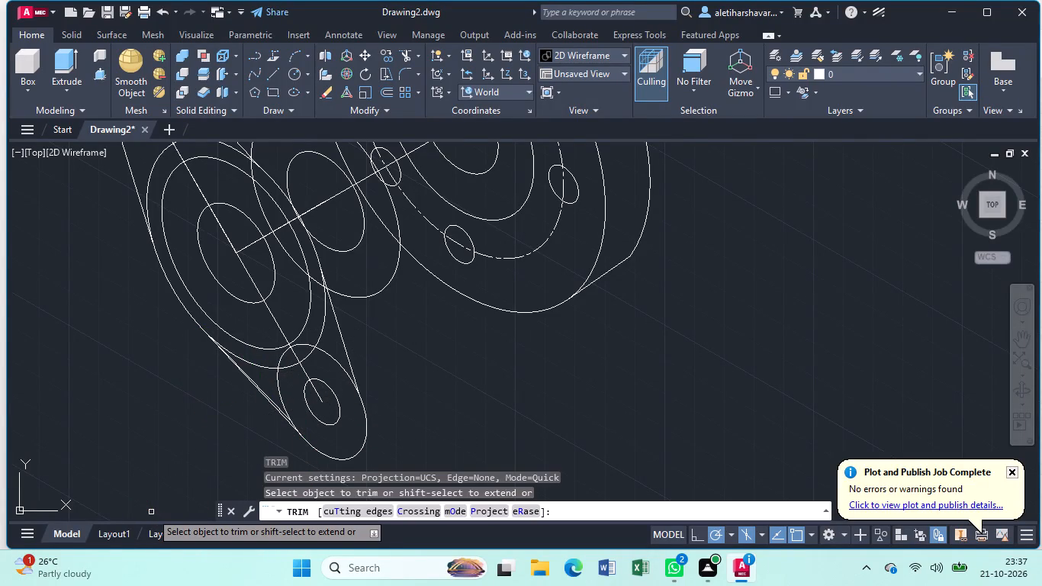
pyautogui.click(332, 356)
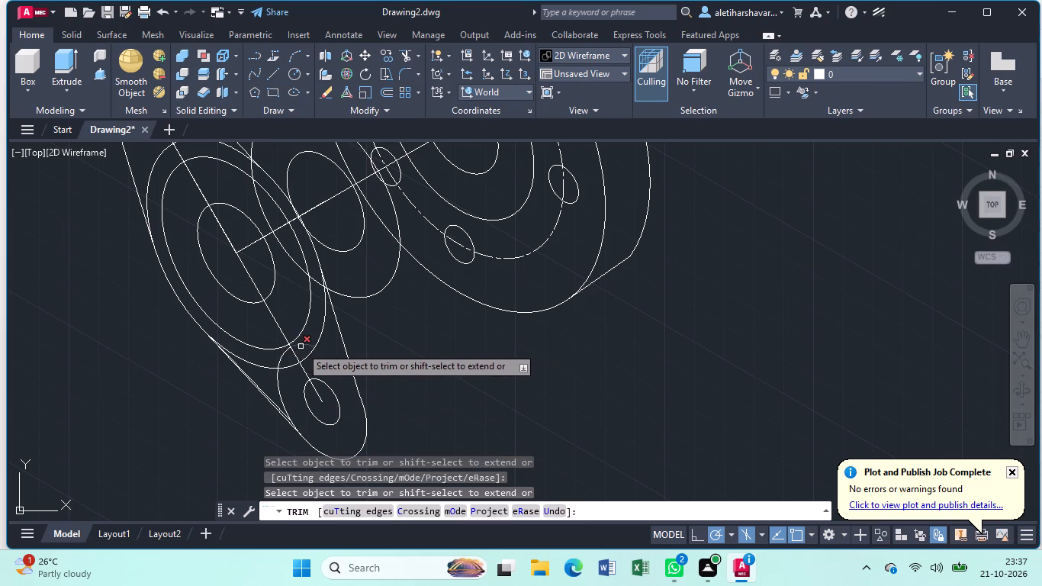
pyautogui.click(301, 346)
pyautogui.click(282, 356)
pyautogui.click(279, 385)
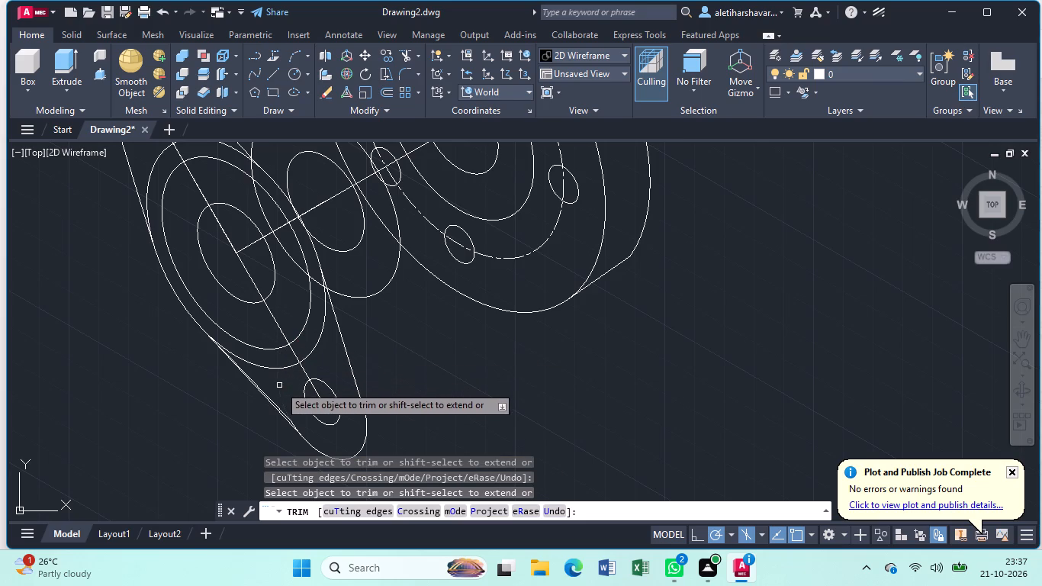
pyautogui.click(278, 404)
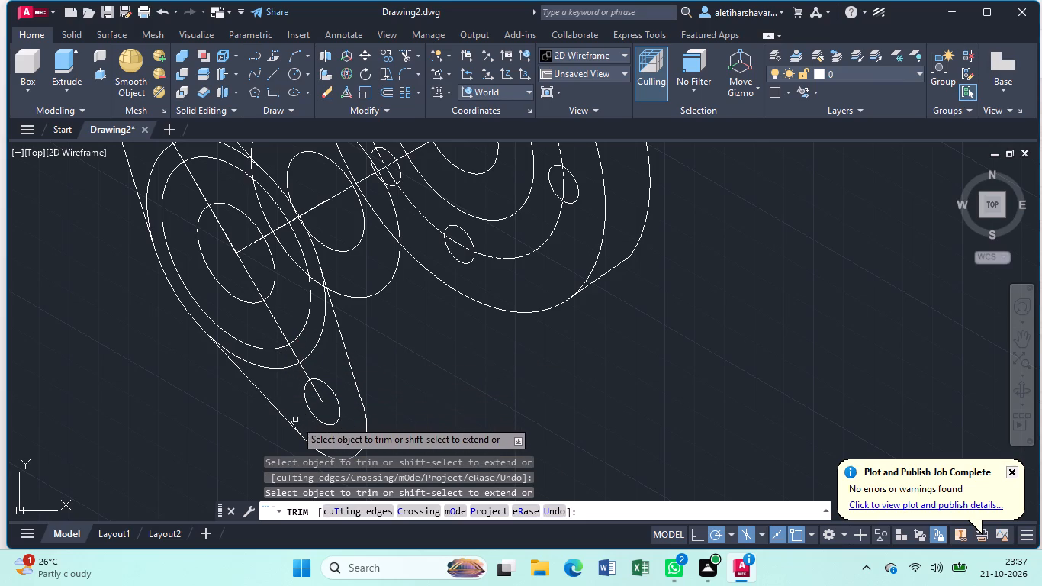
pyautogui.click(294, 423)
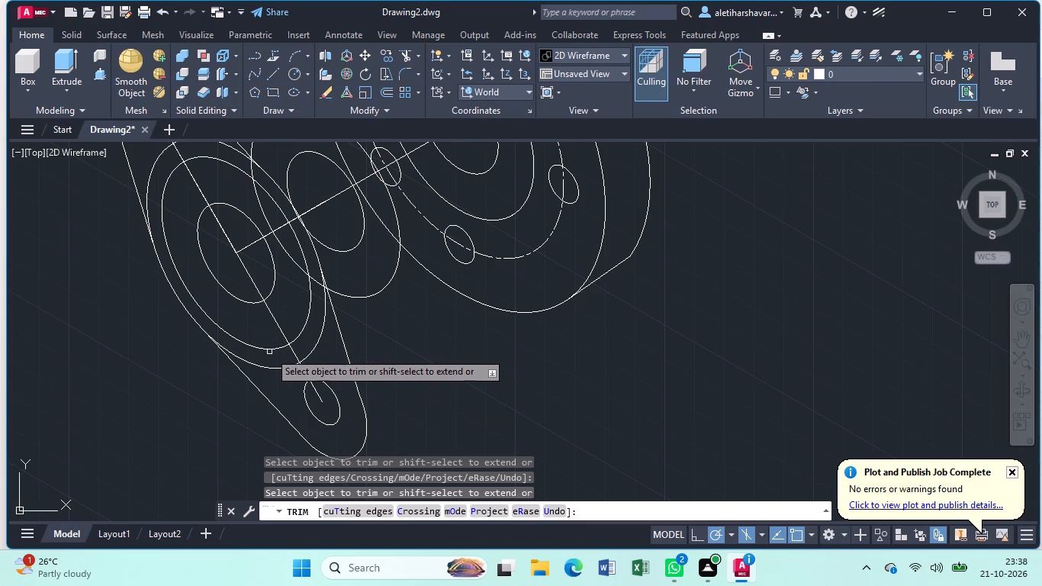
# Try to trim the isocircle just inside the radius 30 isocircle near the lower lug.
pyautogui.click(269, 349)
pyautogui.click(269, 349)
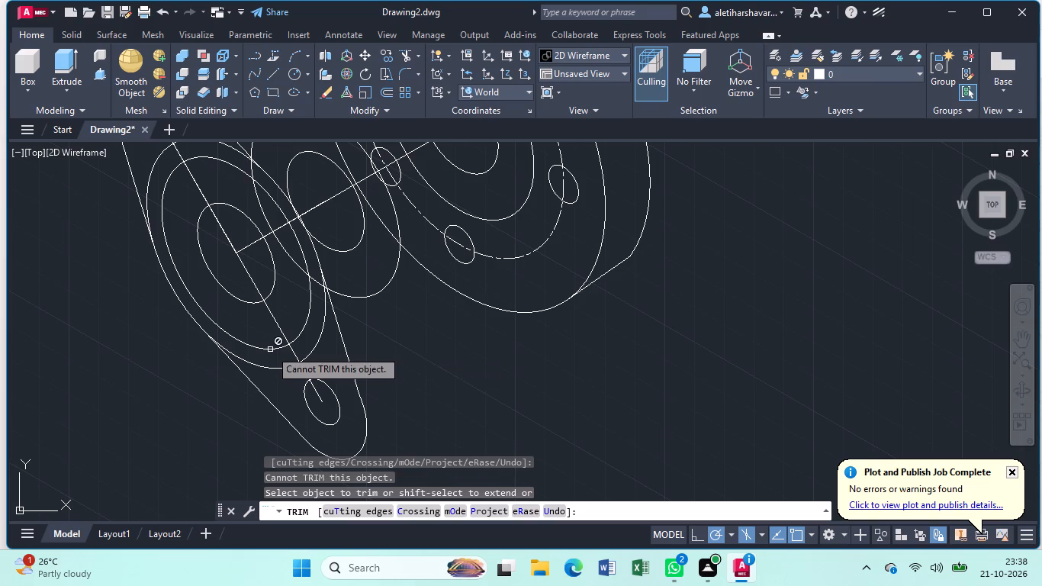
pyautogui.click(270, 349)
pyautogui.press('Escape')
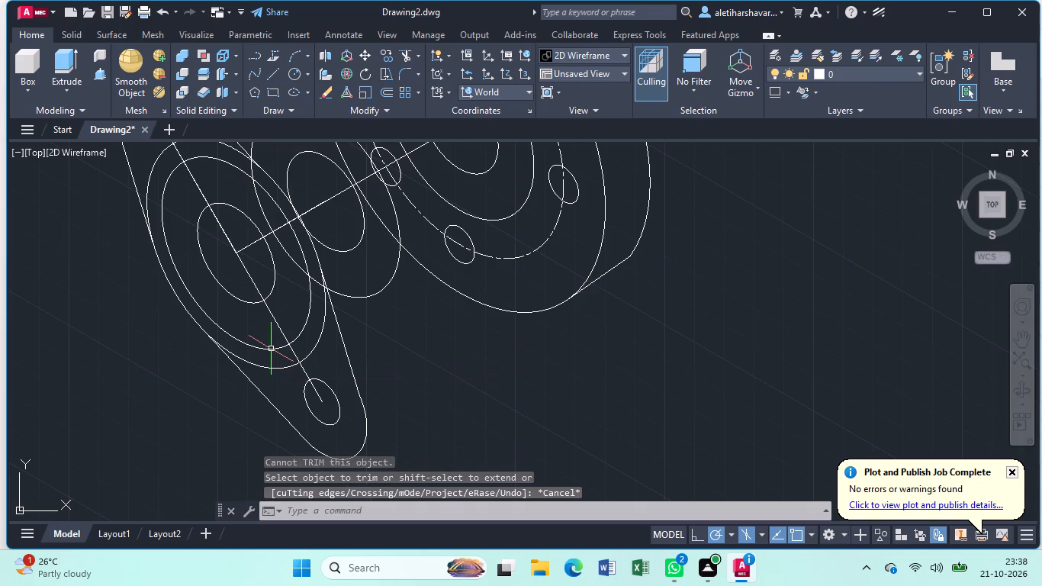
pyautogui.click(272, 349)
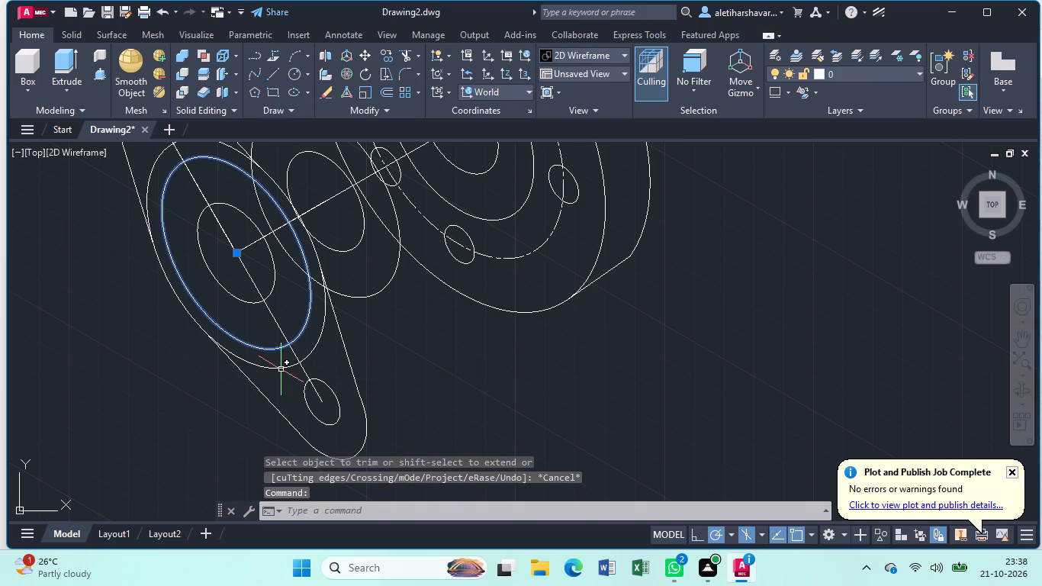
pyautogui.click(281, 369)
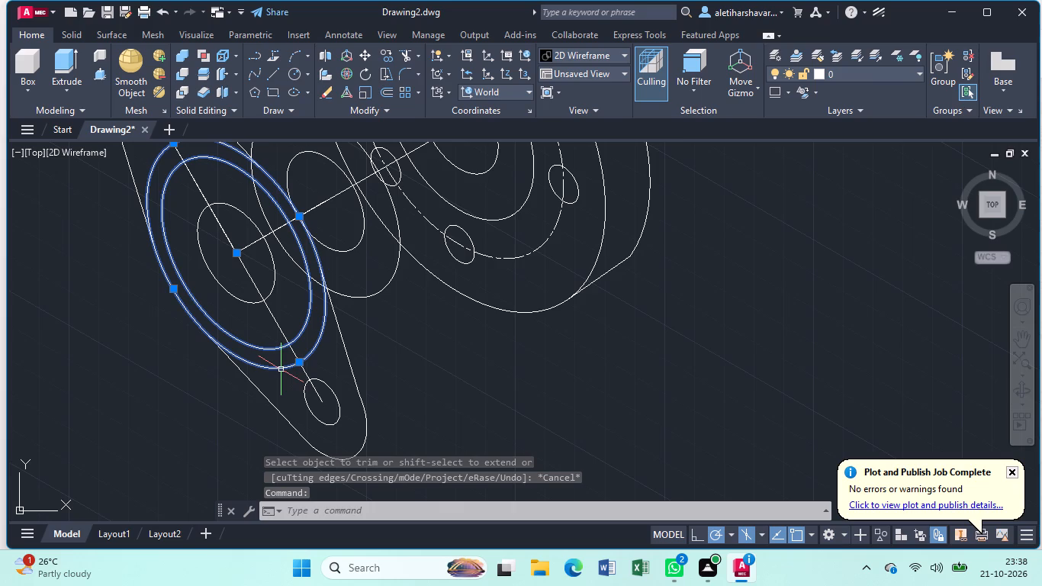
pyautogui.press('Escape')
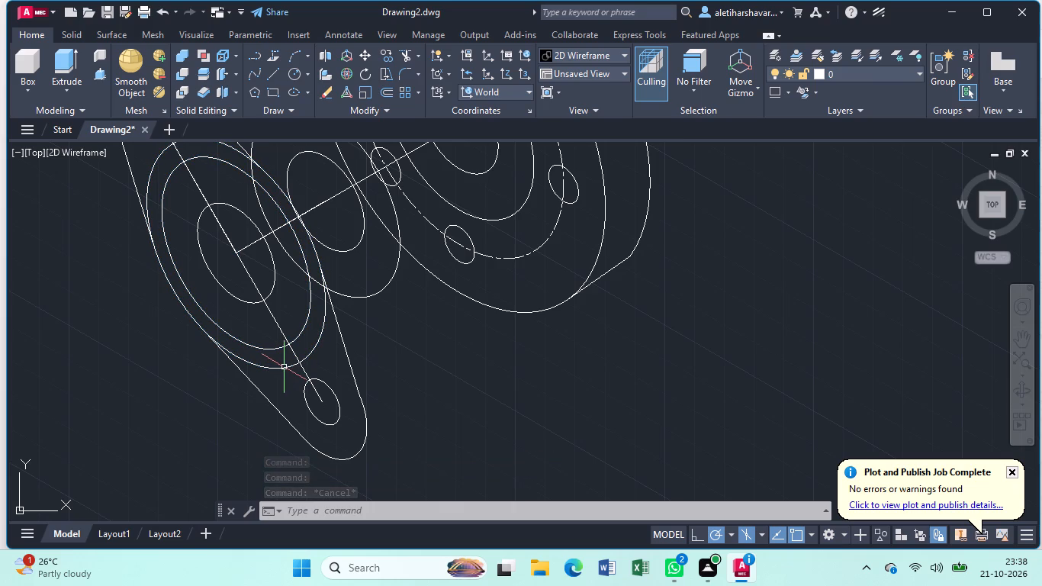
# Draw the hub's upper side line, about 45 long, from the radius 25 isocircle on the disc face to the matching isocircle at the hub's end.
pyautogui.scroll(-1, 372, 307)
pyautogui.moveTo(369, 318); pyautogui.dragTo(349, 410, button='middle')
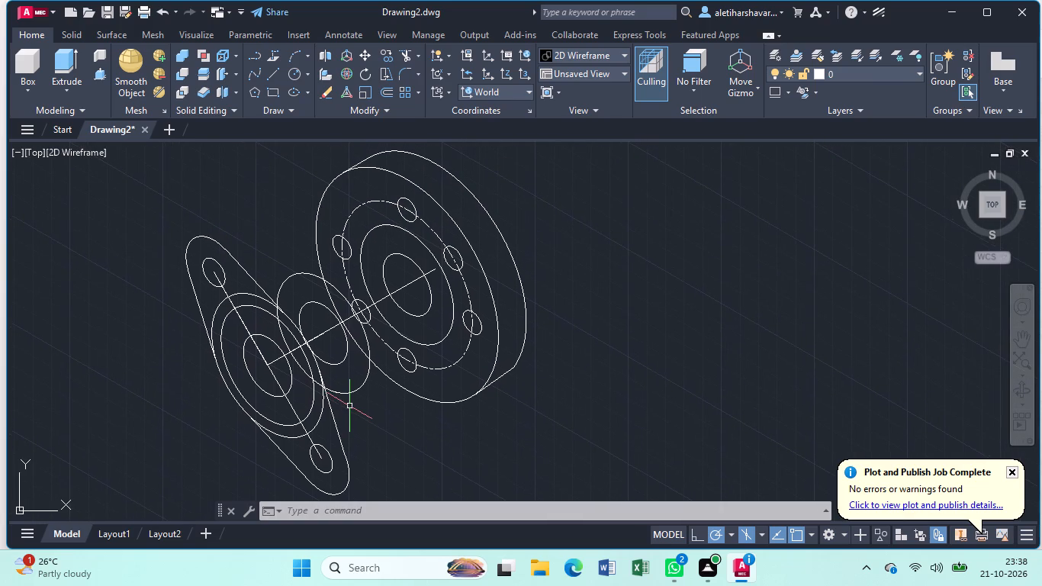
pyautogui.press('l')
pyautogui.press('Return')
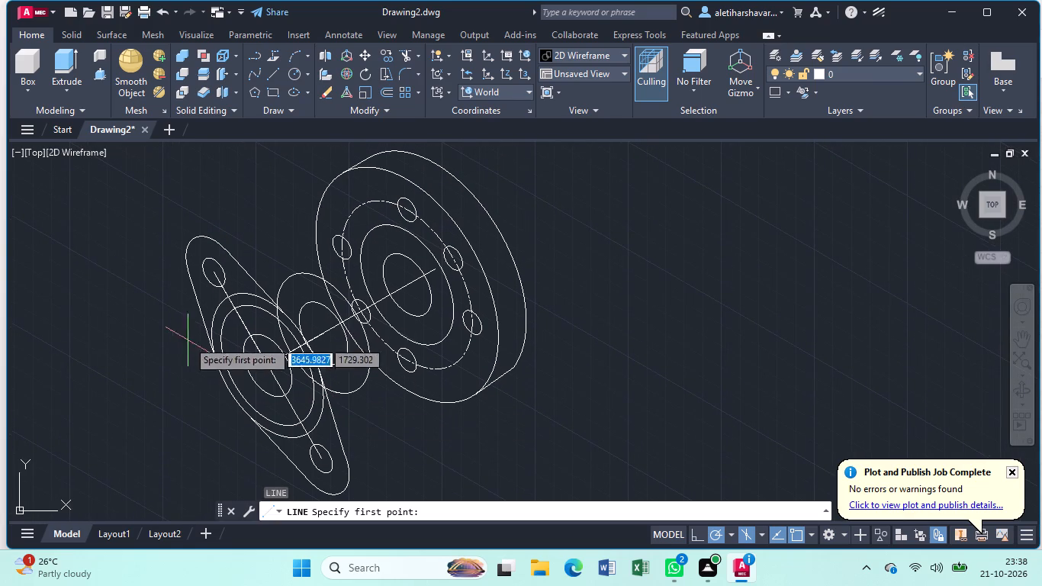
pyautogui.click(371, 230)
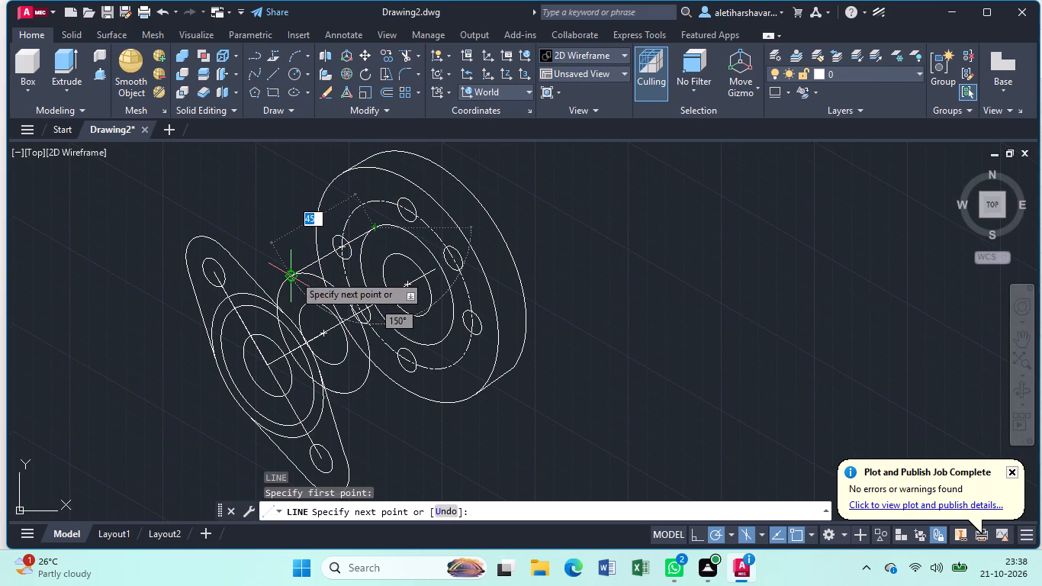
pyautogui.click(294, 275)
pyautogui.press('Escape')
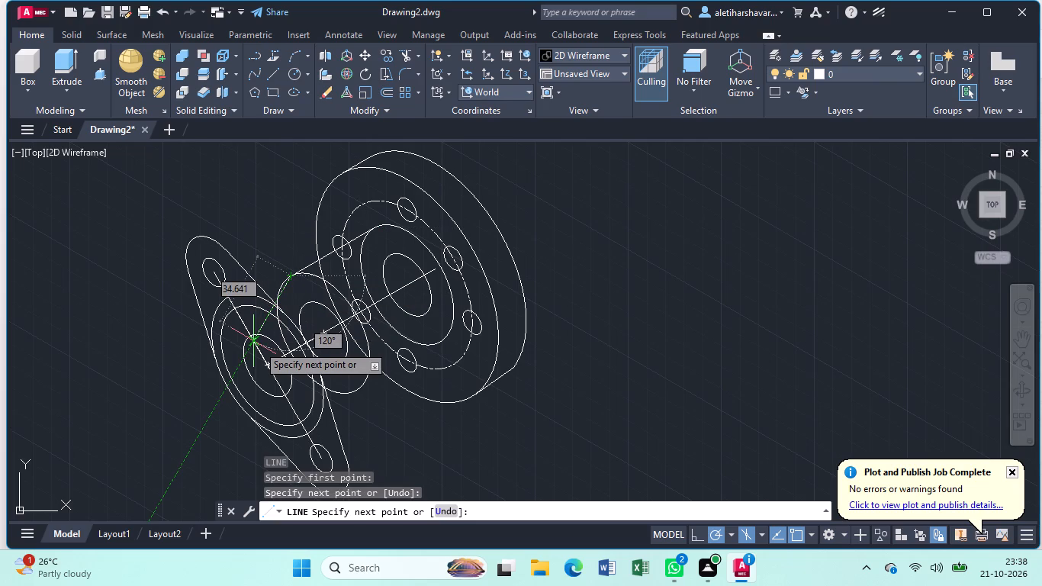
# Draw the hub's lower side line from the radius 25 isocircle on the disc face to the matching isocircle at the hub's end.
pyautogui.press('l')
pyautogui.press('Return')
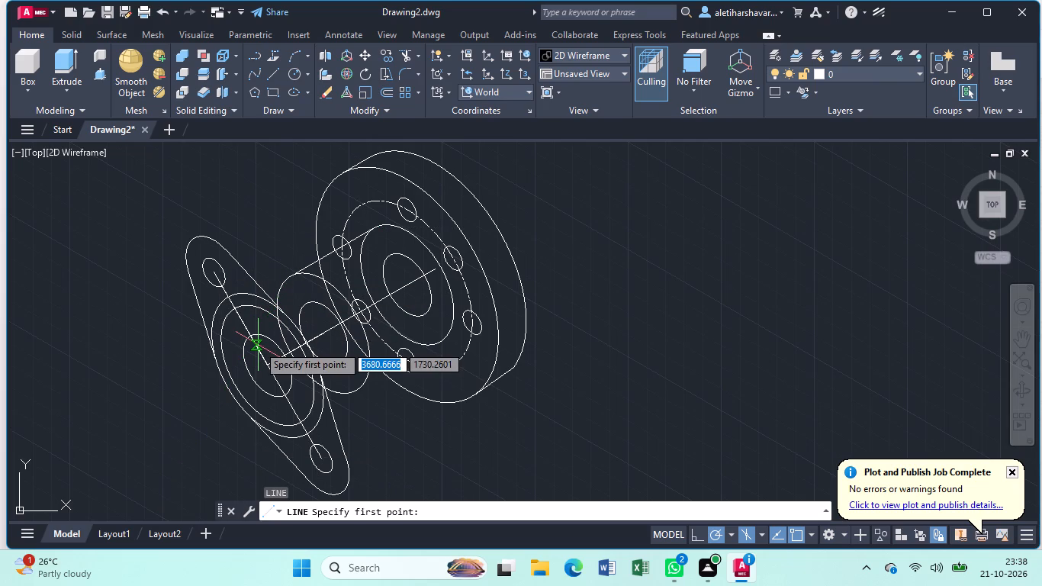
pyautogui.click(435, 343)
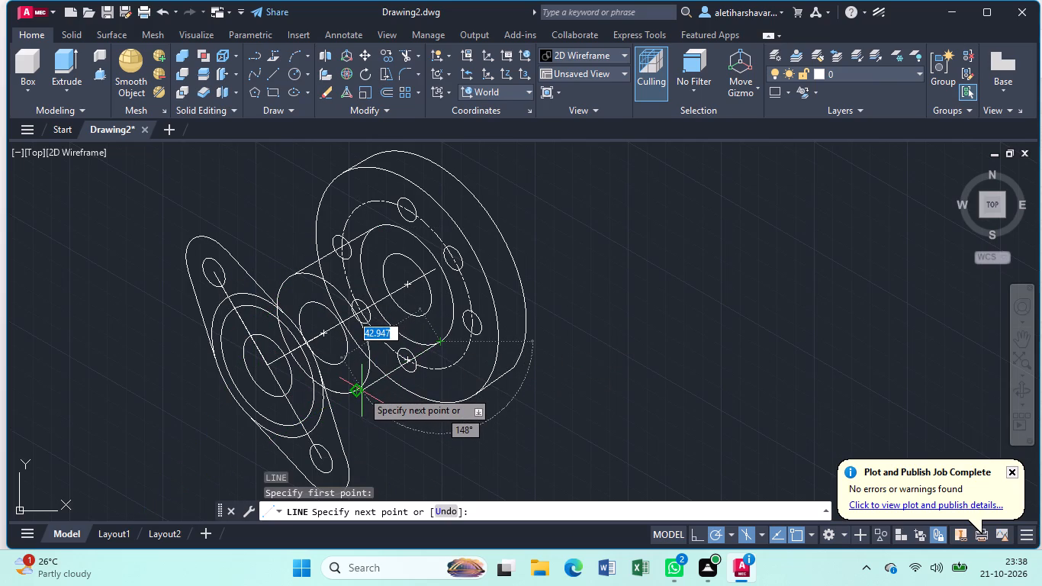
pyautogui.click(362, 391)
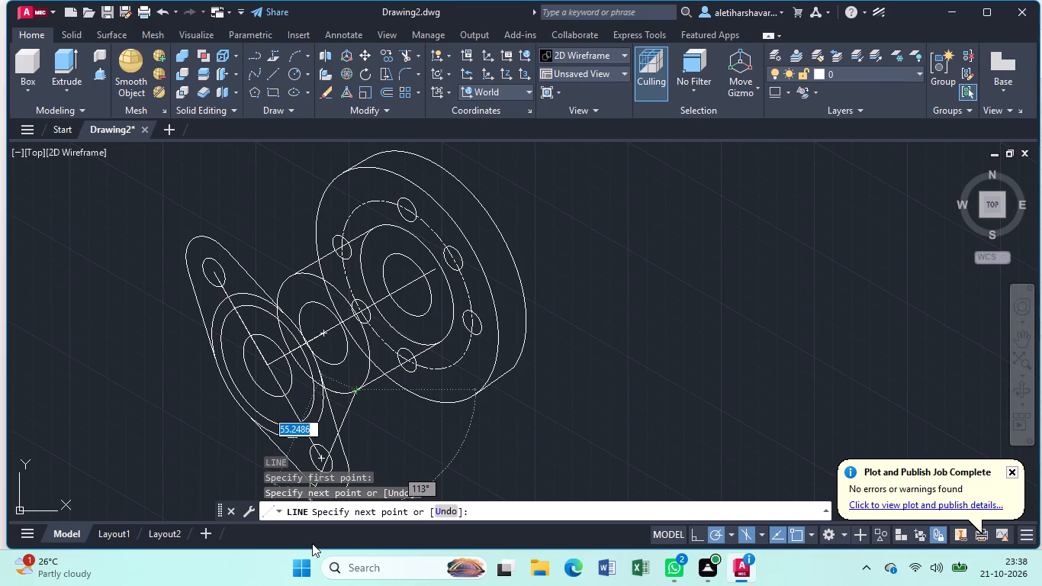
pyautogui.press('Escape')
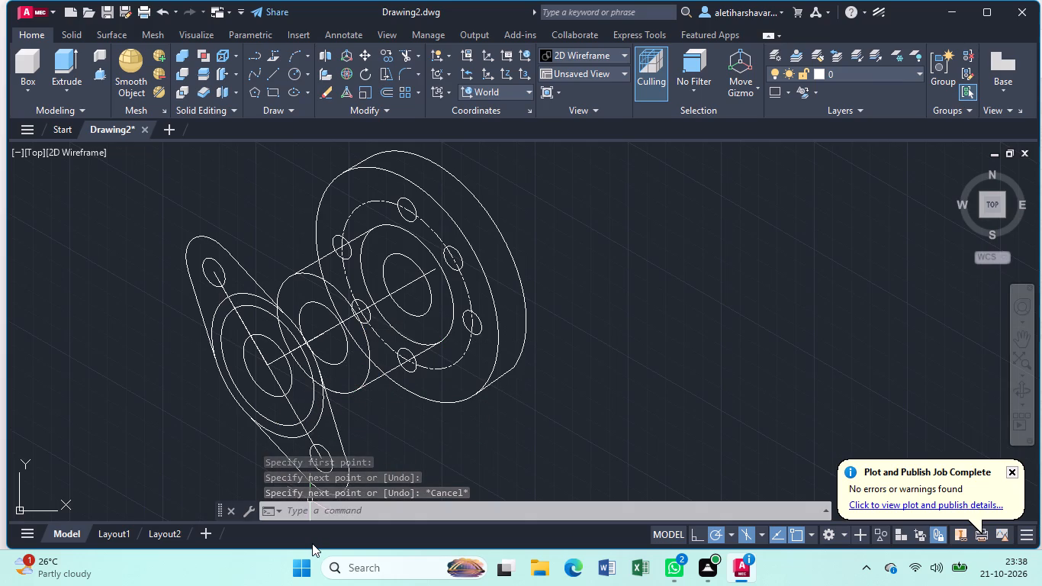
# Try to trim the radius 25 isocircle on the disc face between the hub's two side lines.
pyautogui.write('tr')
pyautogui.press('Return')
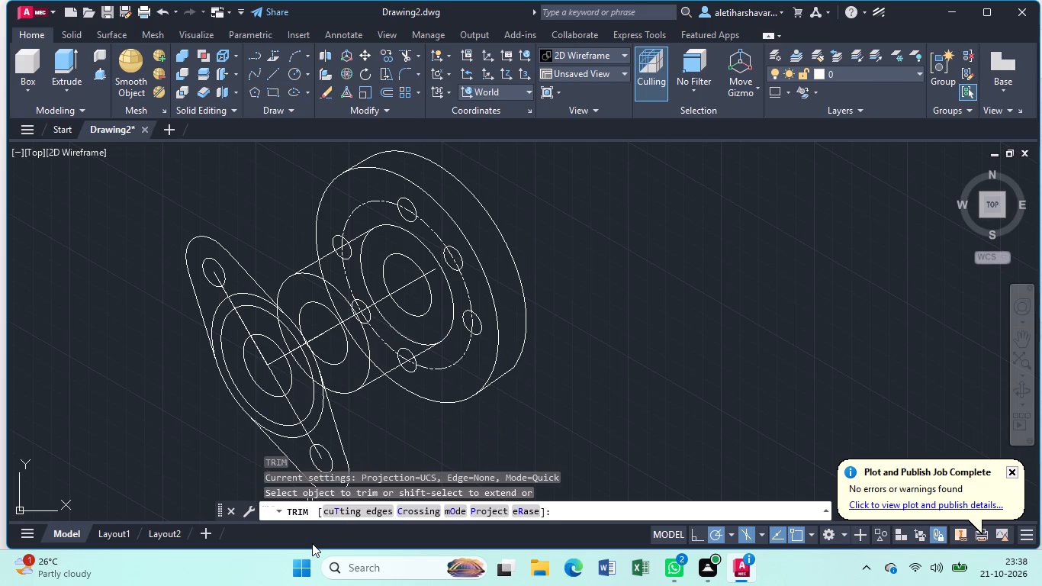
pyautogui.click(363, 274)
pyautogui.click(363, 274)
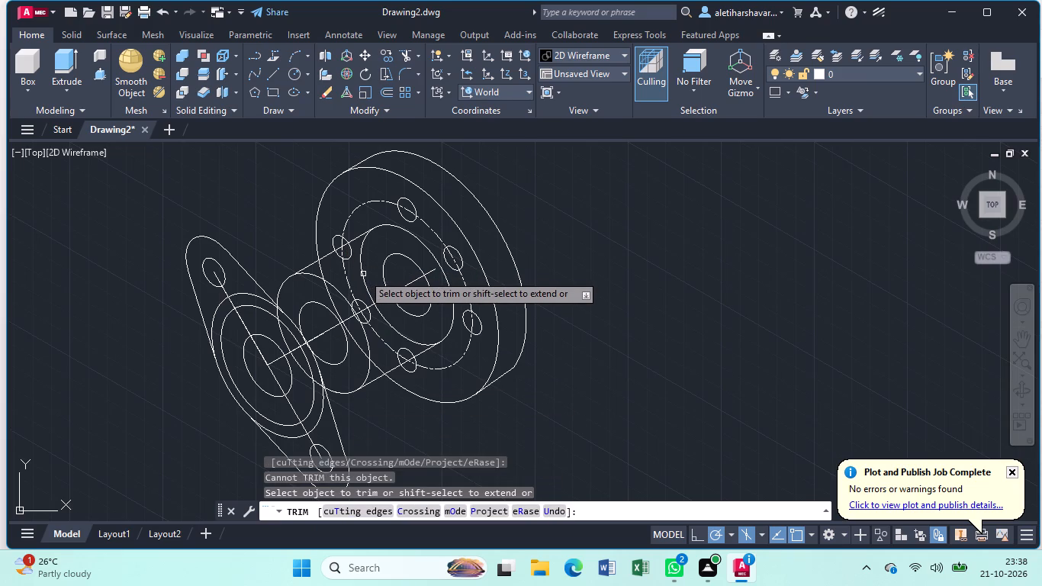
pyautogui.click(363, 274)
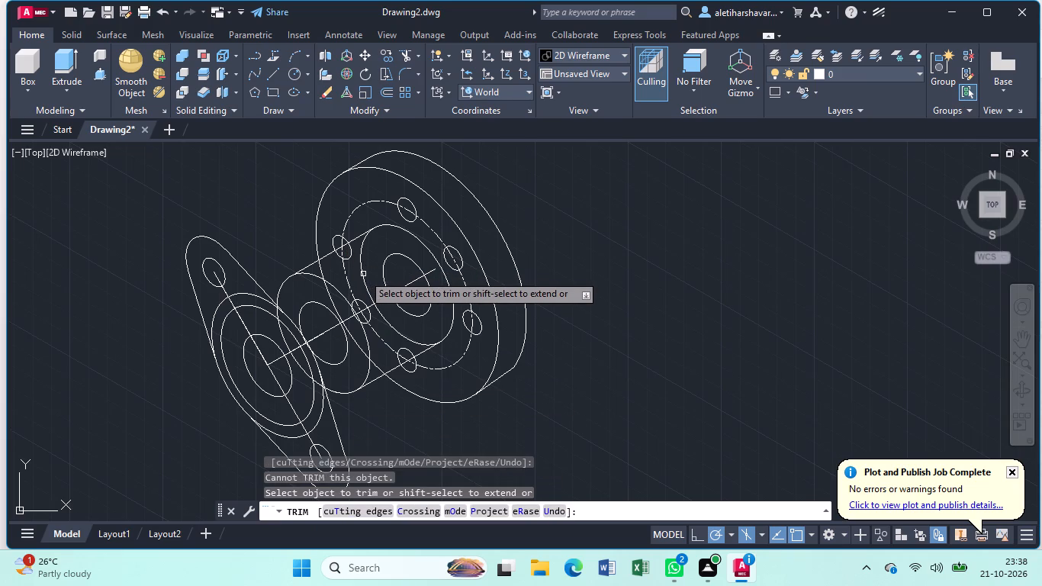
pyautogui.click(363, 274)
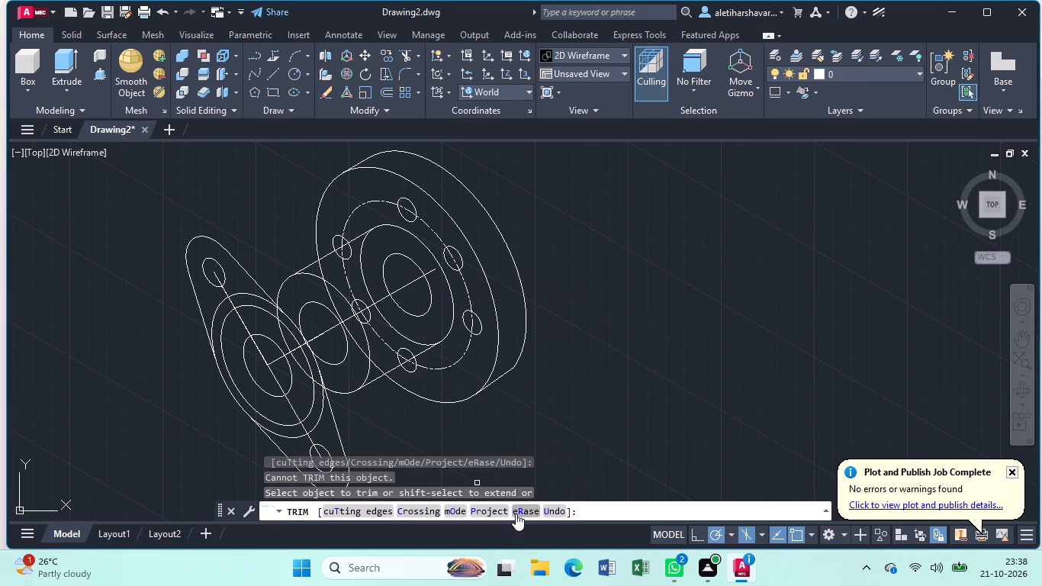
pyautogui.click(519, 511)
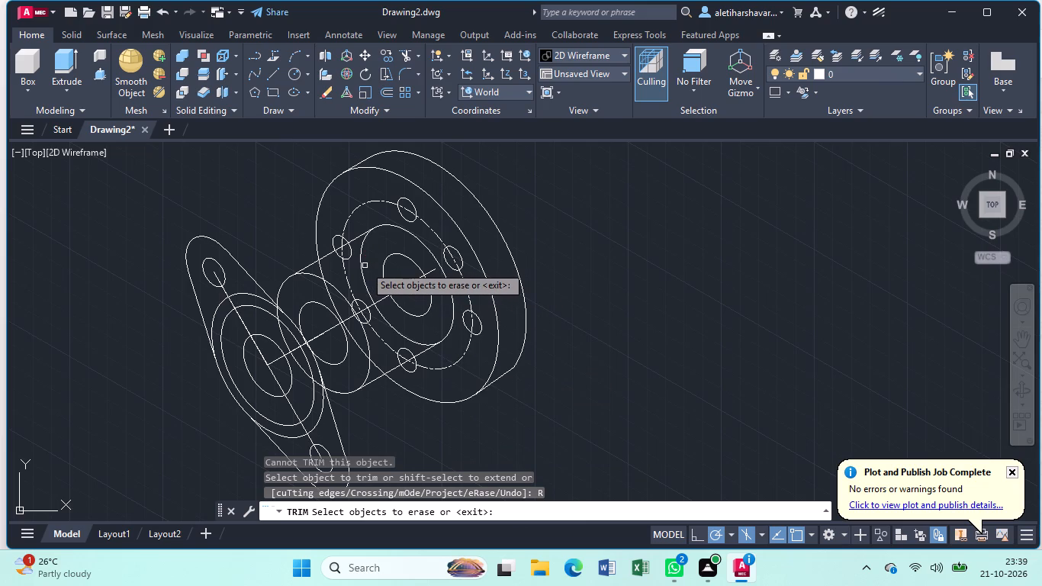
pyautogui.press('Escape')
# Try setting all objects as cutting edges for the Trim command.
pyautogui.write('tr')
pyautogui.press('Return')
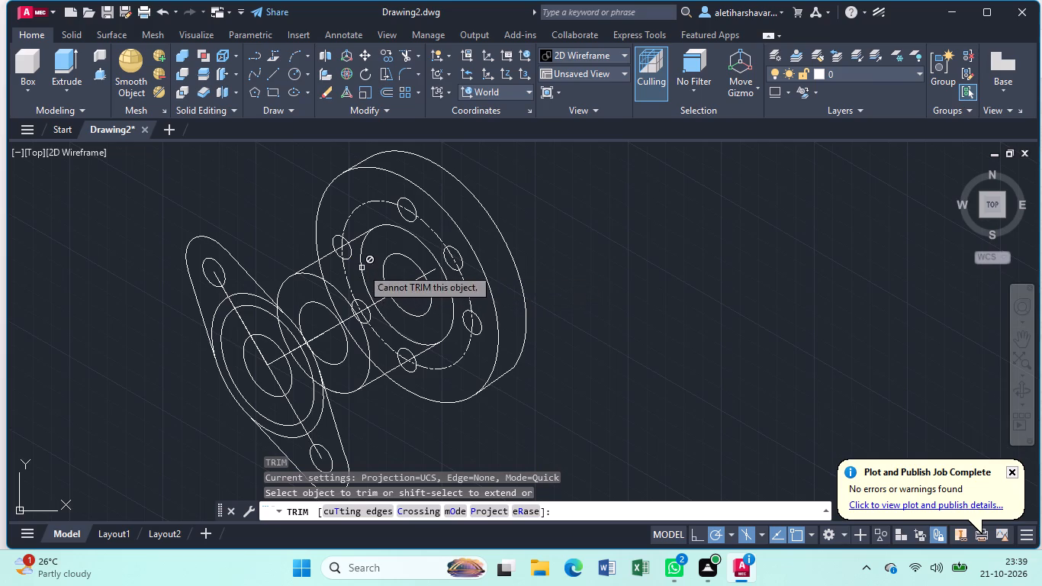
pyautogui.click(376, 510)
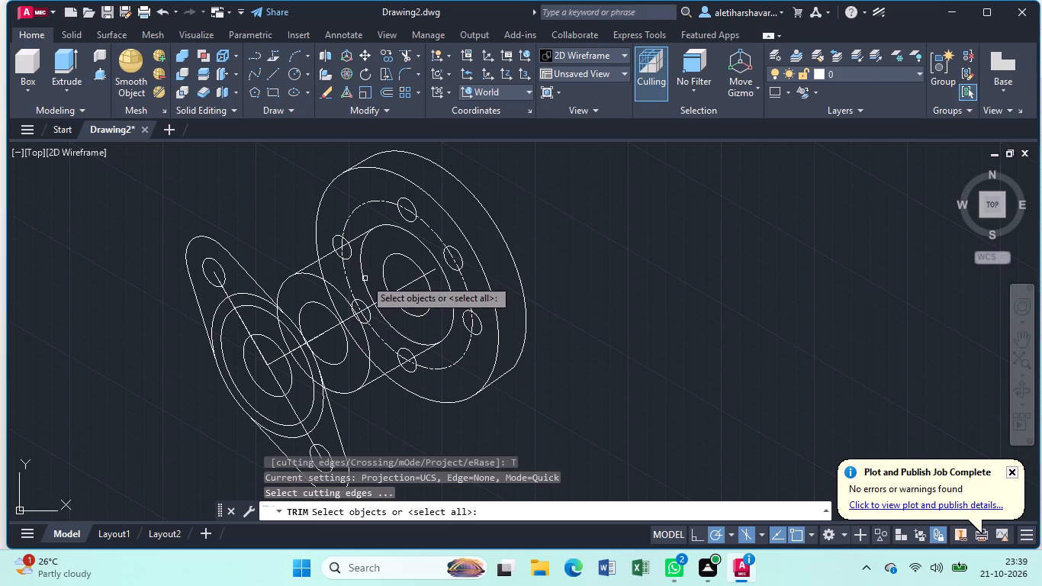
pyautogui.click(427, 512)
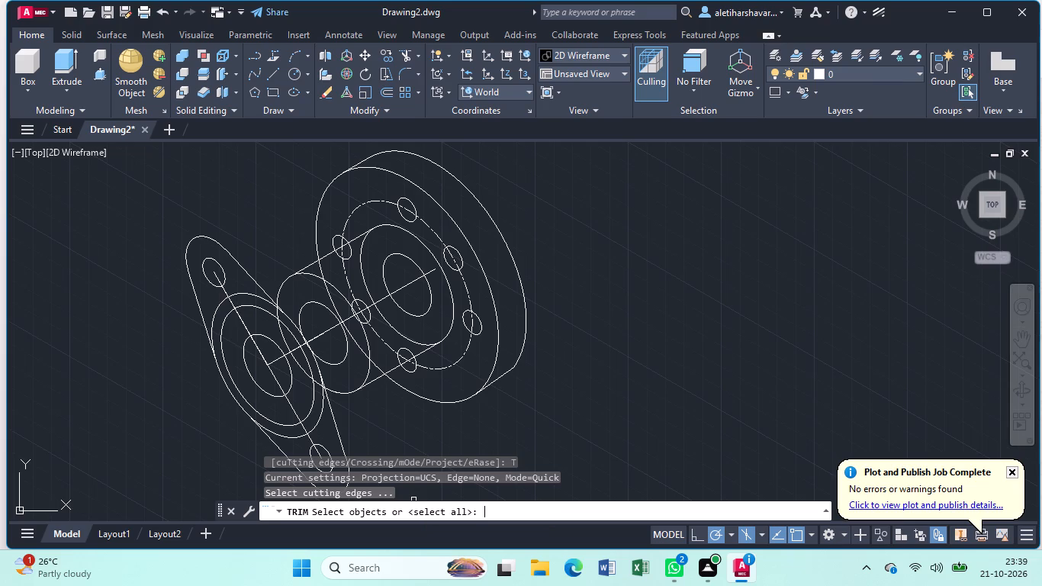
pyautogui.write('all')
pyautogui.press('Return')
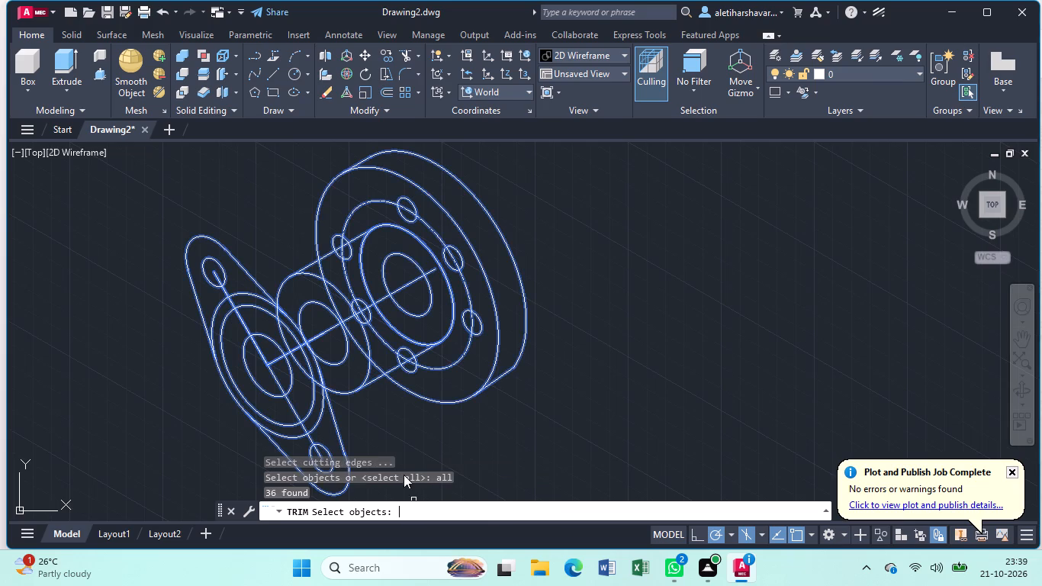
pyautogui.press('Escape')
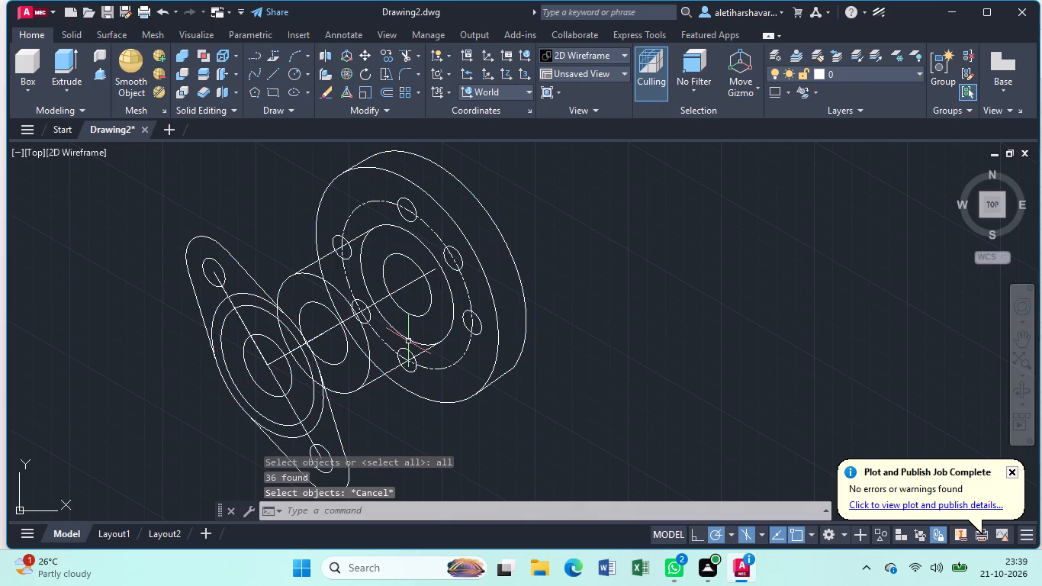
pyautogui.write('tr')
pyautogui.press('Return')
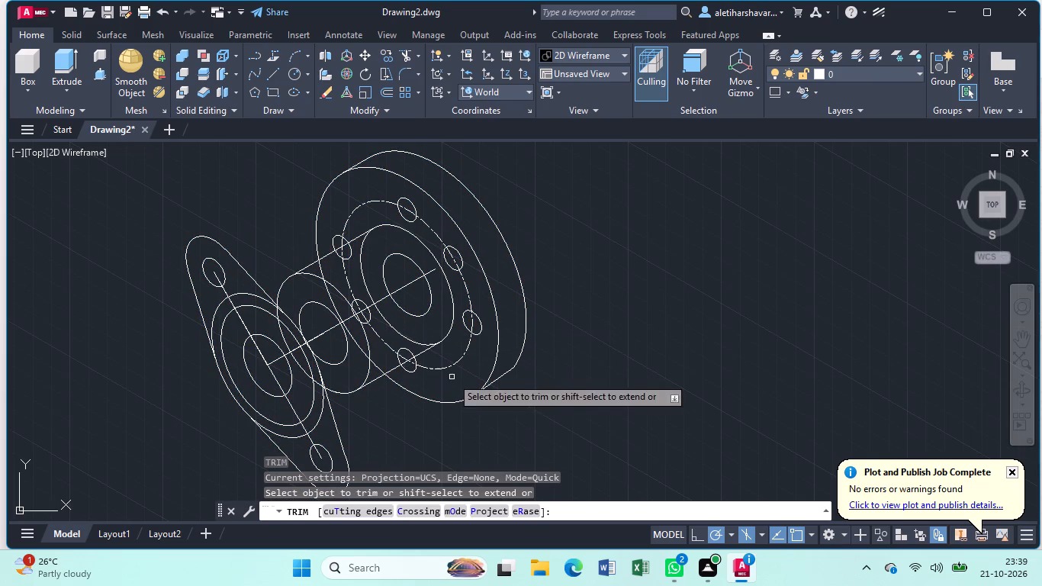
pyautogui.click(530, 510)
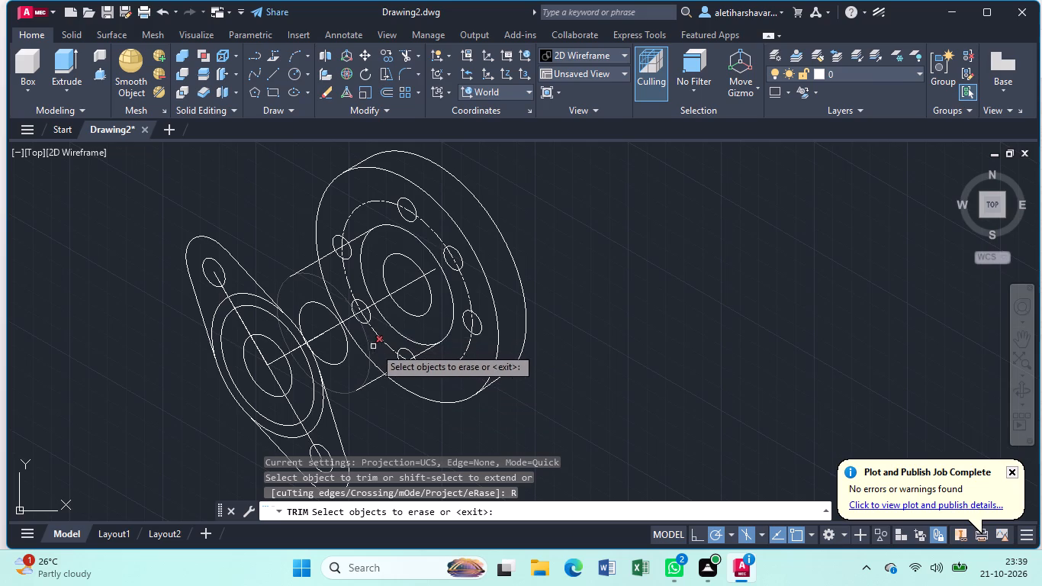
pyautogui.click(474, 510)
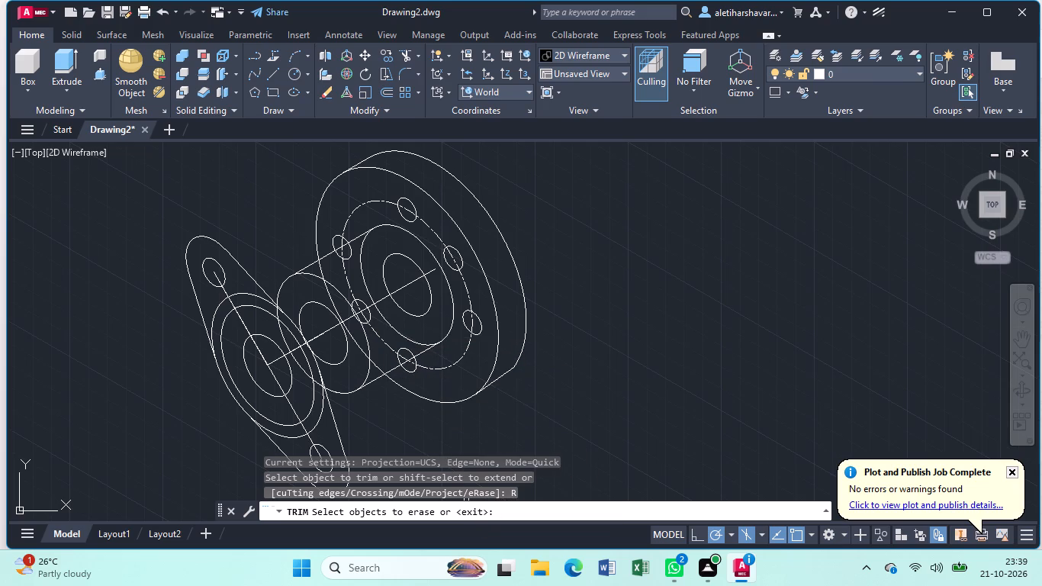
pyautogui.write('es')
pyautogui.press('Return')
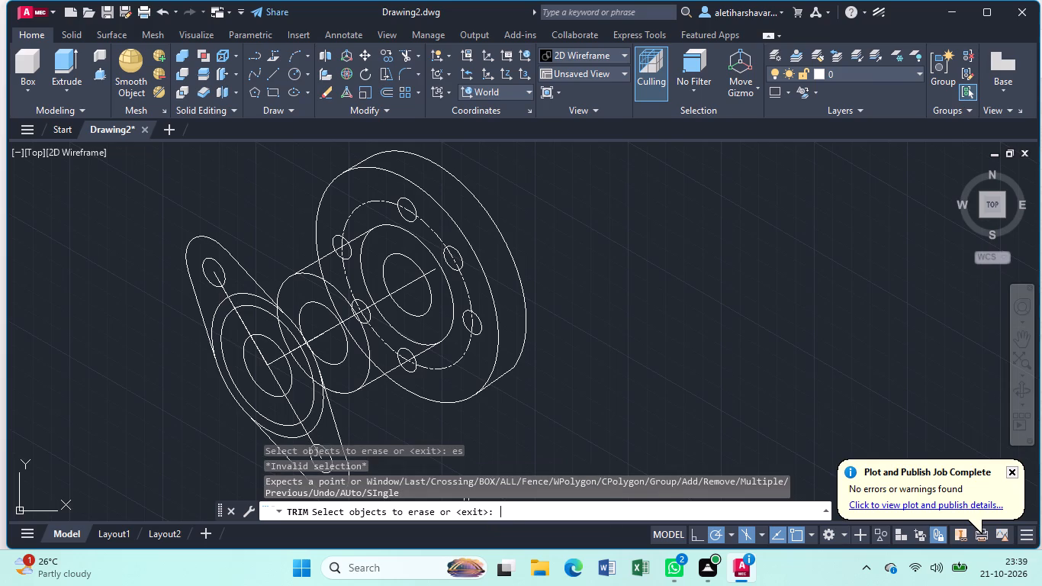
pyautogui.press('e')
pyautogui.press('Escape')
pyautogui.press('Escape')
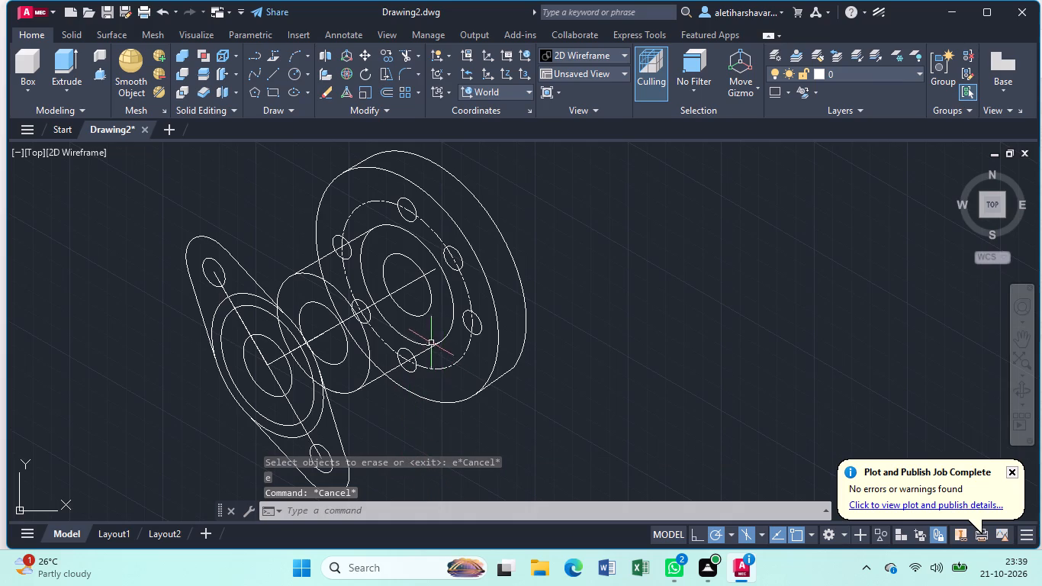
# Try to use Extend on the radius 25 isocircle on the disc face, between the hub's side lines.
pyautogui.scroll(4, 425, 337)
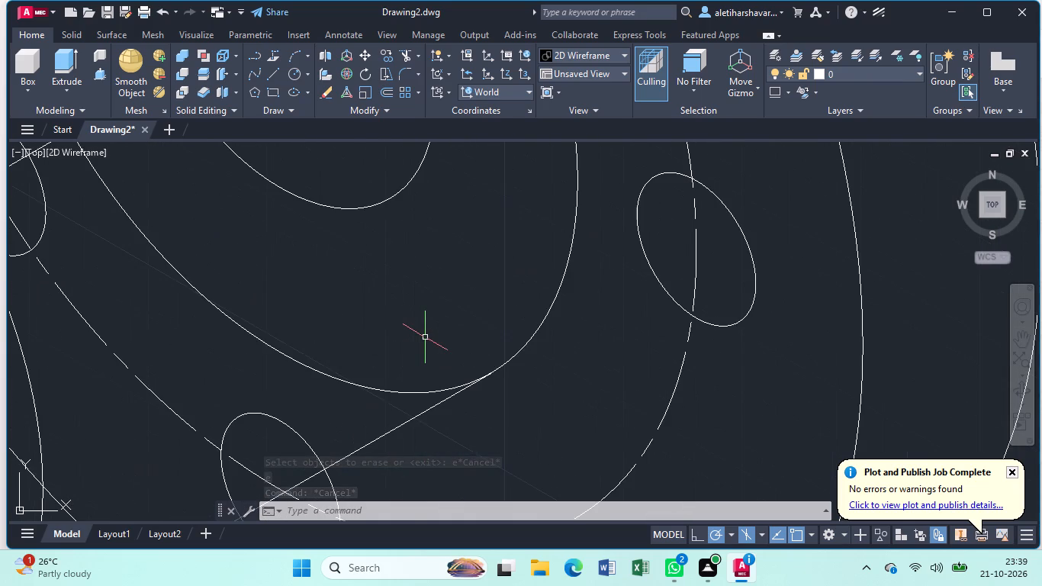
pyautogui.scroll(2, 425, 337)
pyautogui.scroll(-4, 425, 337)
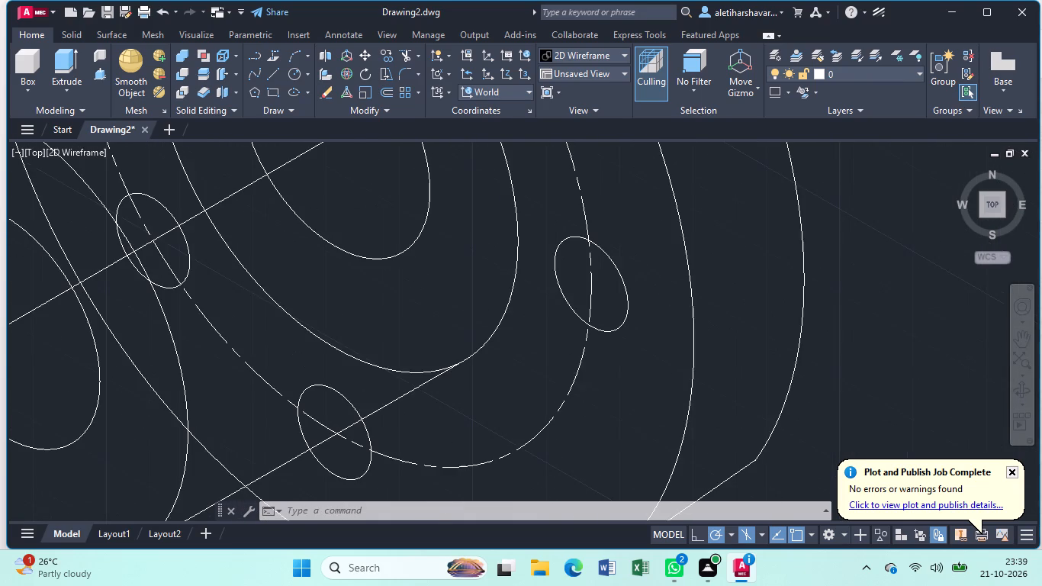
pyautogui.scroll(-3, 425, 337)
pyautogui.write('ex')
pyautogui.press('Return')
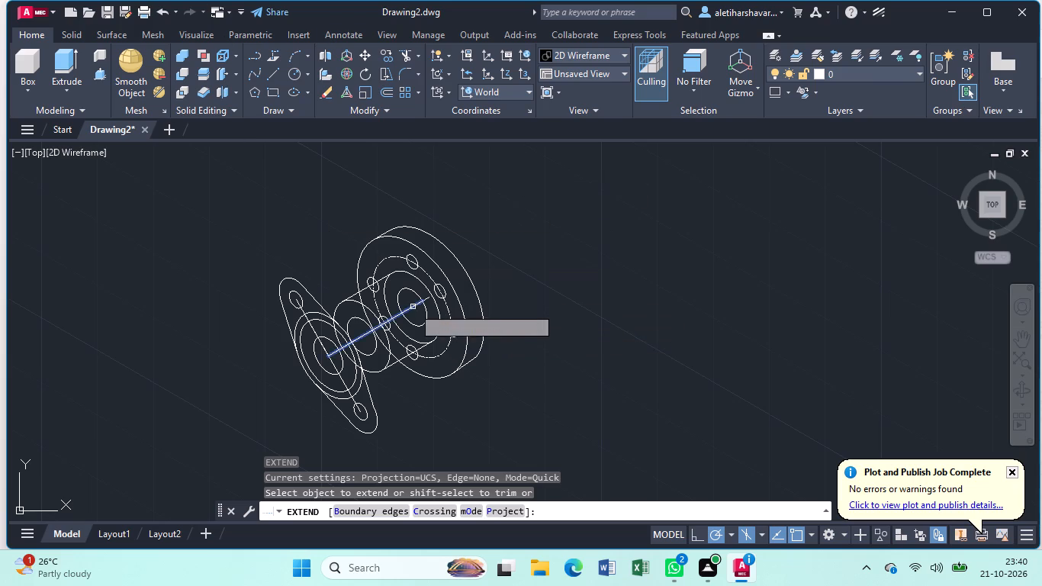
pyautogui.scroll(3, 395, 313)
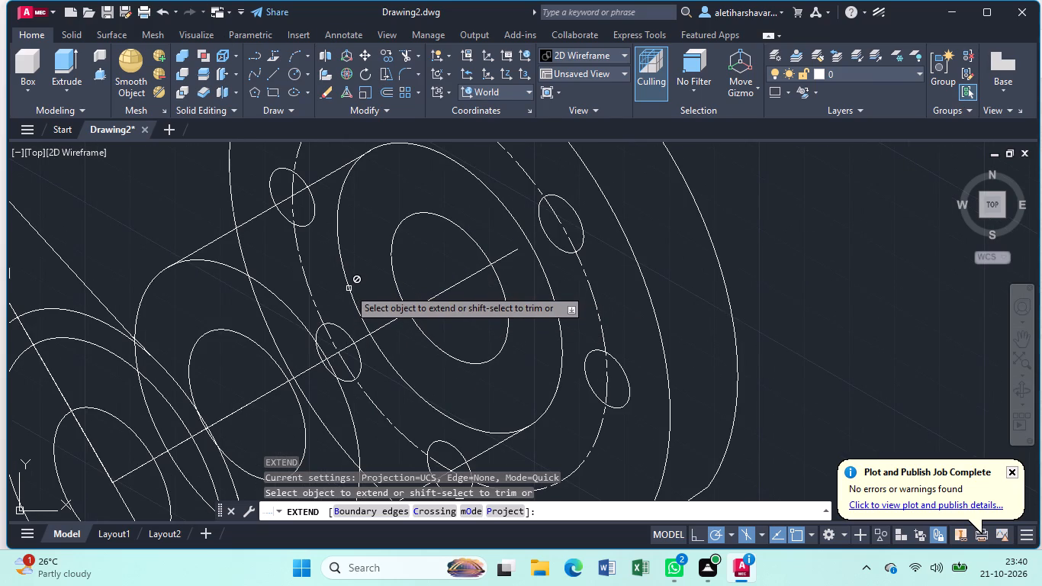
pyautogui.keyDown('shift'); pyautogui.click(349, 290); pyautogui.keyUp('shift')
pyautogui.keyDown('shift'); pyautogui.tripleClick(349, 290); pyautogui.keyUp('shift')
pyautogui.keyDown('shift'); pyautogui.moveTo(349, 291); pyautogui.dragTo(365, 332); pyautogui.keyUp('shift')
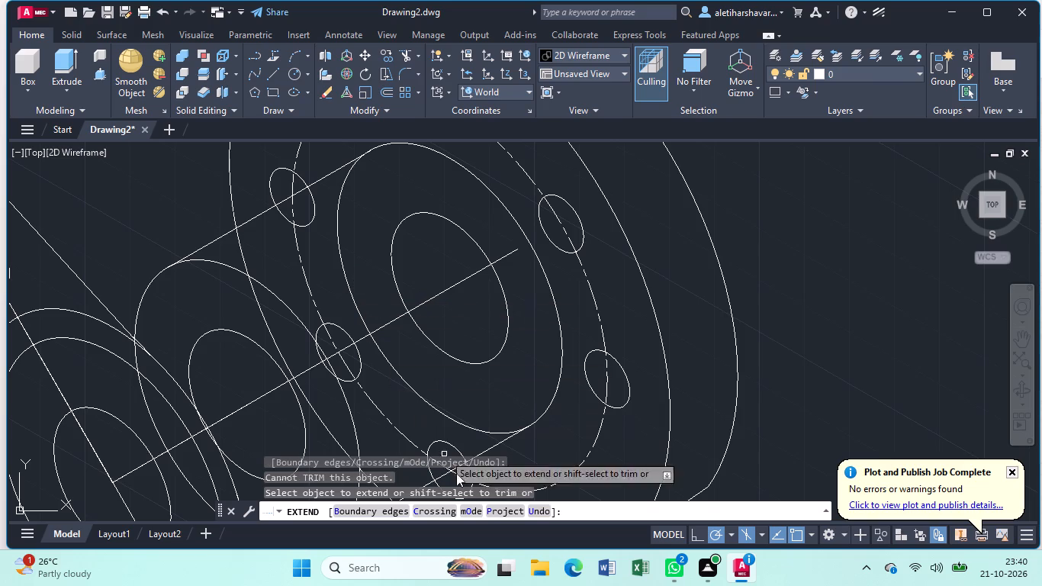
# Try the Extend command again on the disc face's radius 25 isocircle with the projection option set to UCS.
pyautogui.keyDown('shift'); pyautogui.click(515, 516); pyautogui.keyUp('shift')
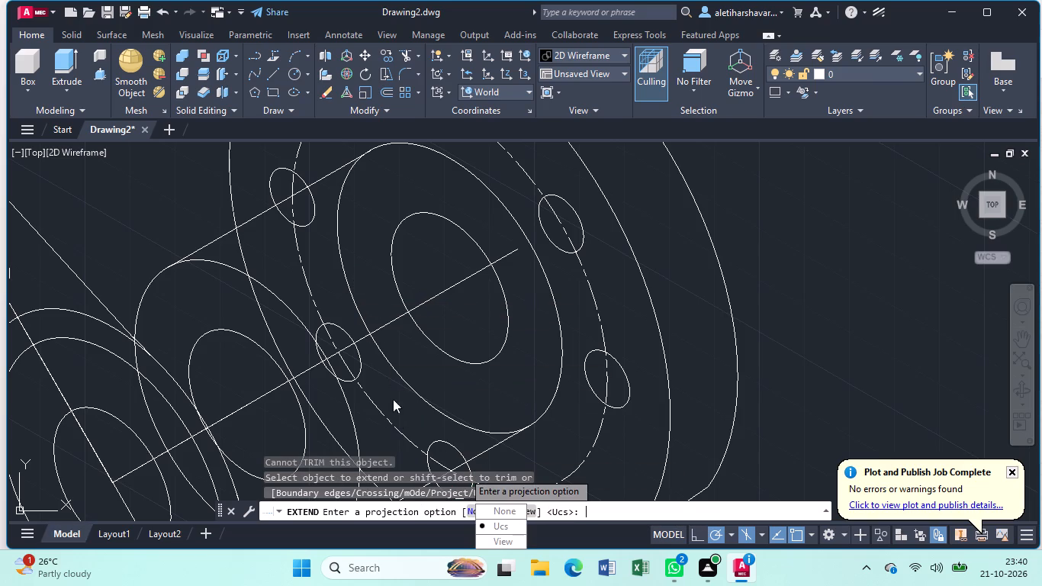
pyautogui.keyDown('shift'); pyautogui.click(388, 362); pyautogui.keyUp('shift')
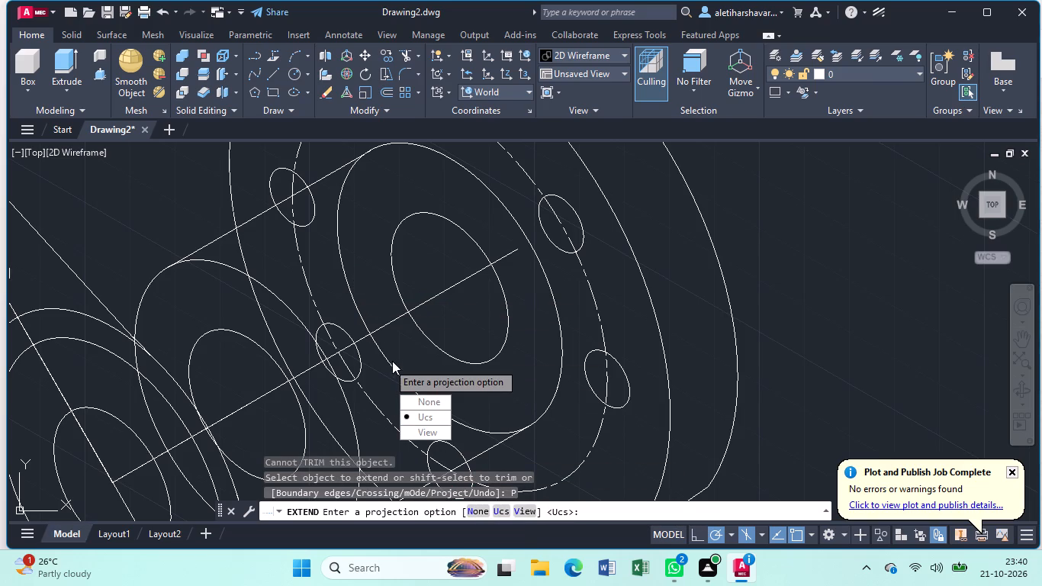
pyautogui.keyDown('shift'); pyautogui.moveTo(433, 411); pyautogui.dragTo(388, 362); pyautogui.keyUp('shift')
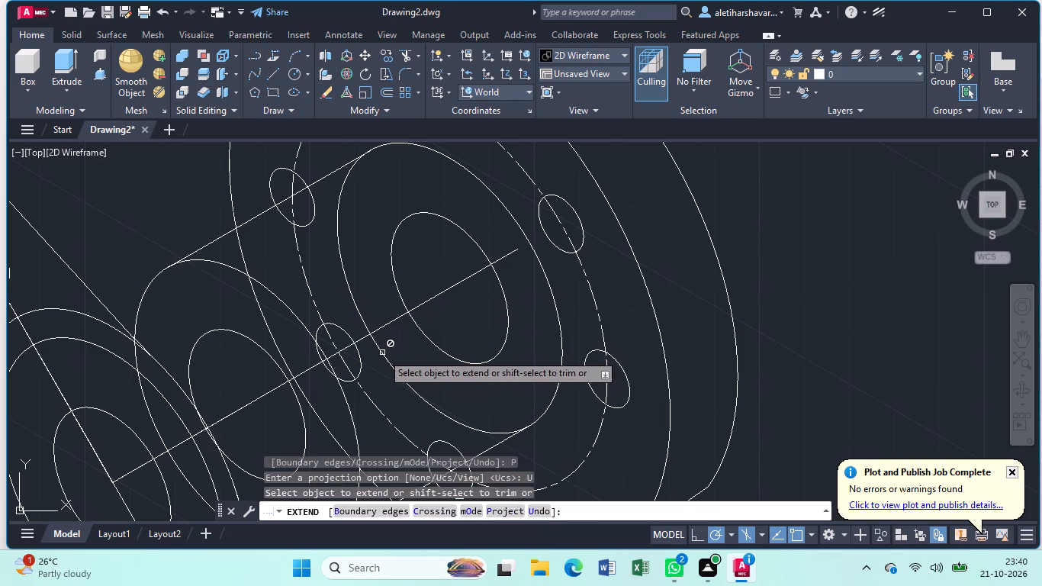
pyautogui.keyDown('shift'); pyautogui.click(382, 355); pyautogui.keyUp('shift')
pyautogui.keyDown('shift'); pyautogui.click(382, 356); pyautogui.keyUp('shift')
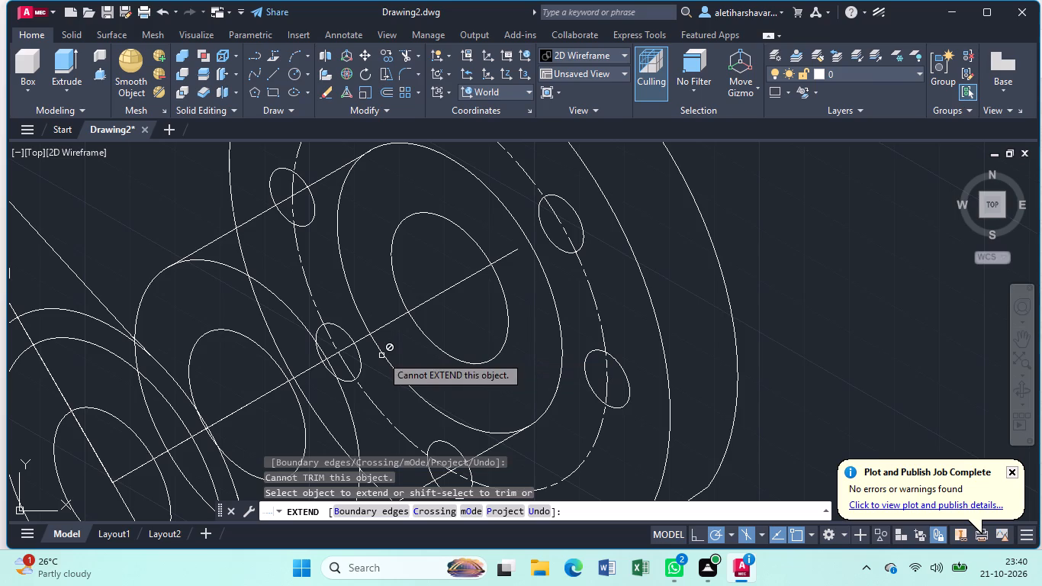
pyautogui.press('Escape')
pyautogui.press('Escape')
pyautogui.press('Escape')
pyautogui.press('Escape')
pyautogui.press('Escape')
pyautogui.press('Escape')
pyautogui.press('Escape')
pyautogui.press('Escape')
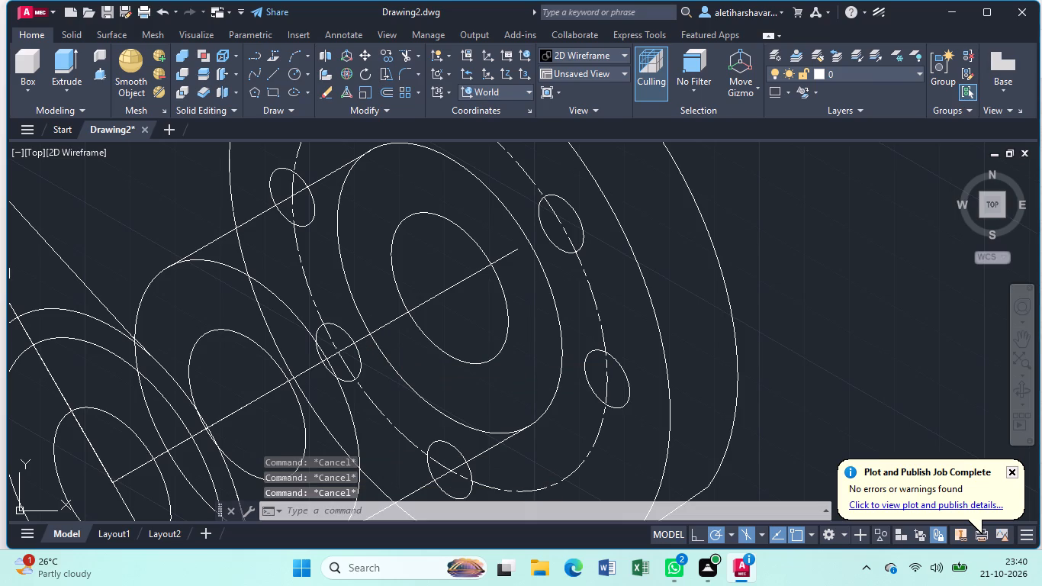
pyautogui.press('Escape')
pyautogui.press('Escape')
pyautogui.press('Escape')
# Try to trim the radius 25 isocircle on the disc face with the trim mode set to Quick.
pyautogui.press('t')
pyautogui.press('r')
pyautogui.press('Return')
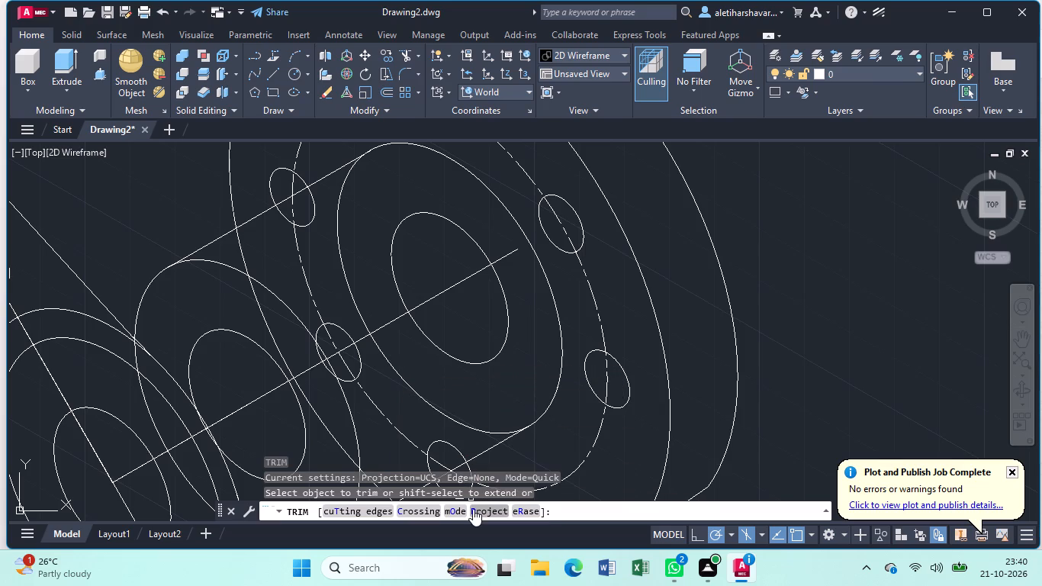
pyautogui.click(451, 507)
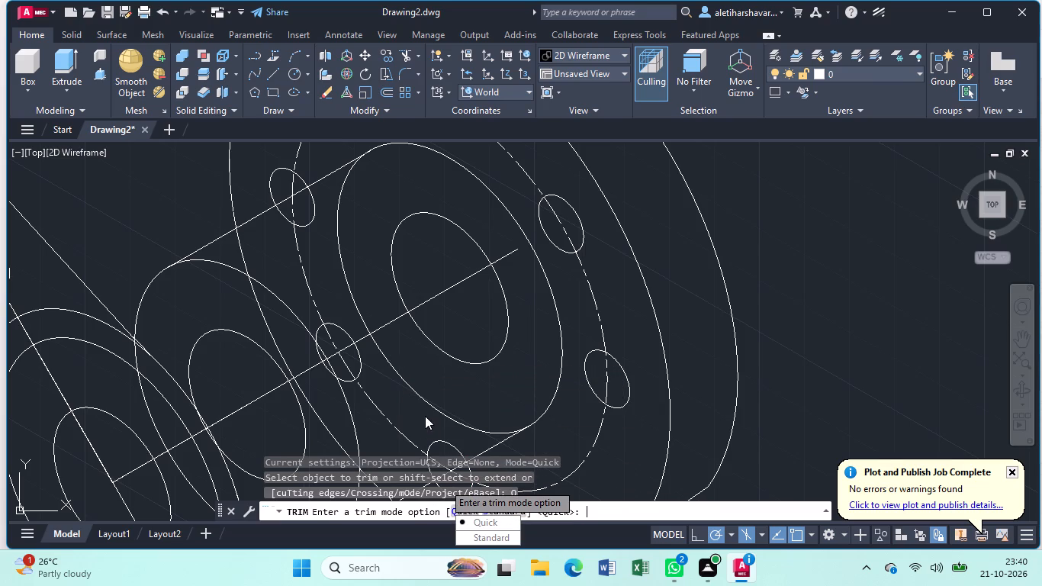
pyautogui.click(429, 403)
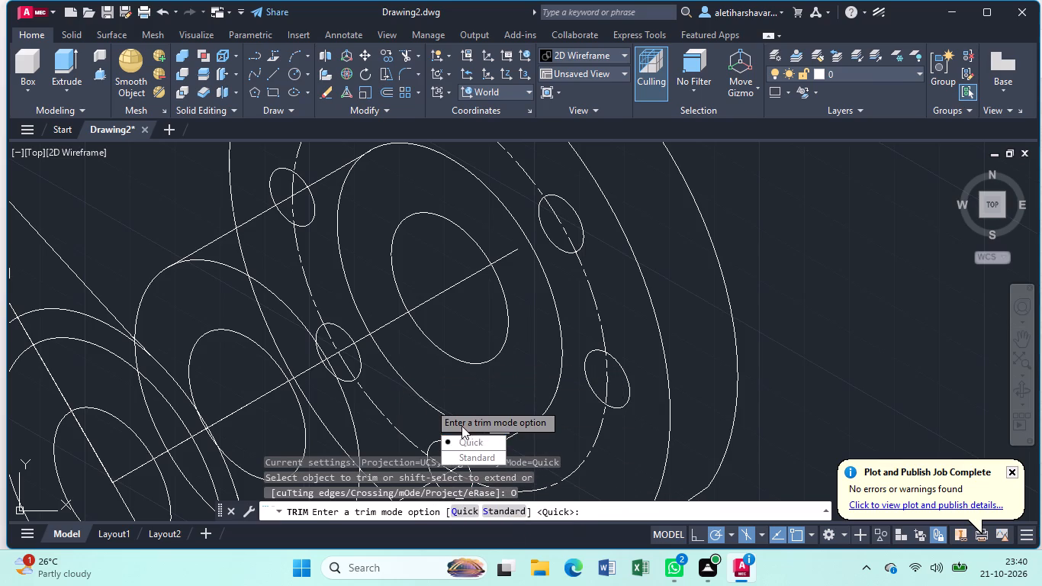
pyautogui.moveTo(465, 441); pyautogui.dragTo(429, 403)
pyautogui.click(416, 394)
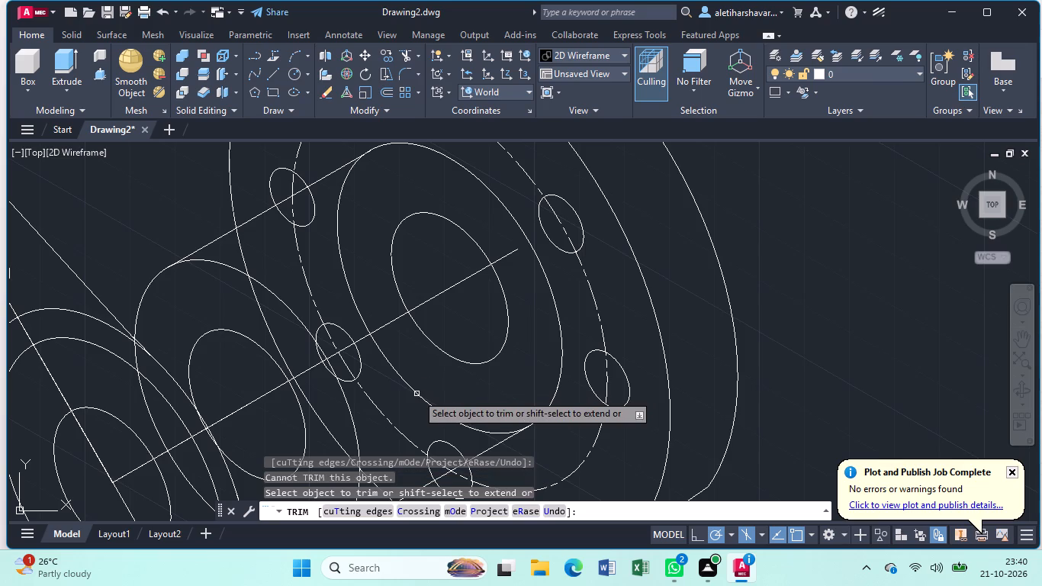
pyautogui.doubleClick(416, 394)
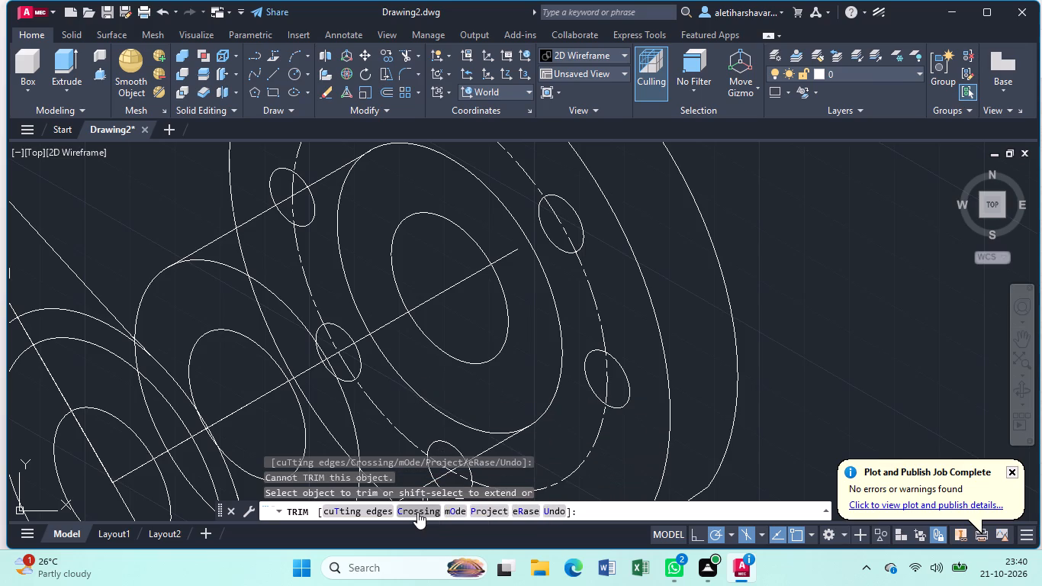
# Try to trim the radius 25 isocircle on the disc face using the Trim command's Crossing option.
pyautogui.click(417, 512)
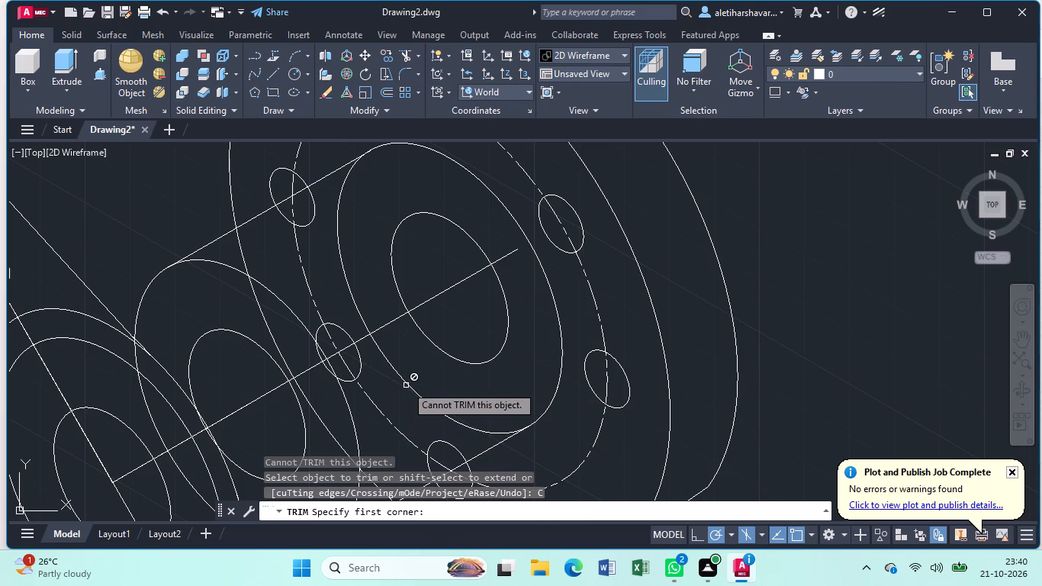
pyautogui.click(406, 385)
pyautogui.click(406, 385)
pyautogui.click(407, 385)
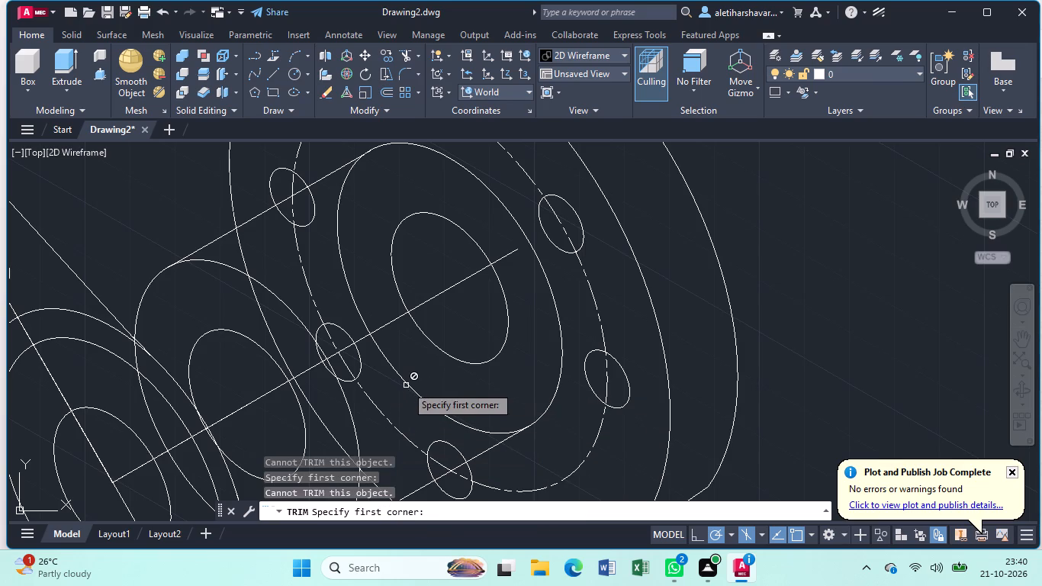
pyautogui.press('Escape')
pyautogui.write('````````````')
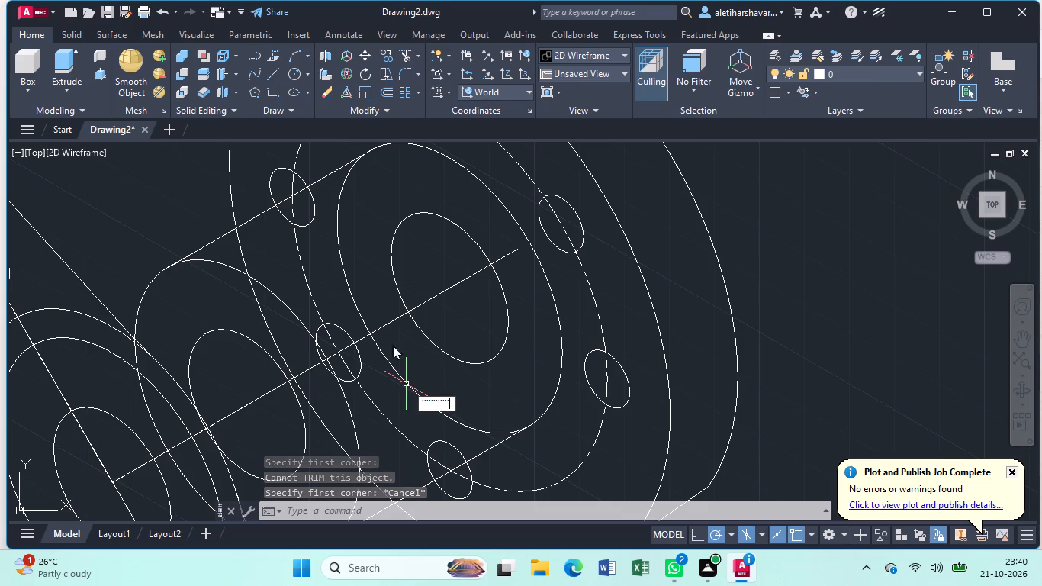
# Switch the workspace from 3D Modeling to Mechanical.
pyautogui.click(840, 532)
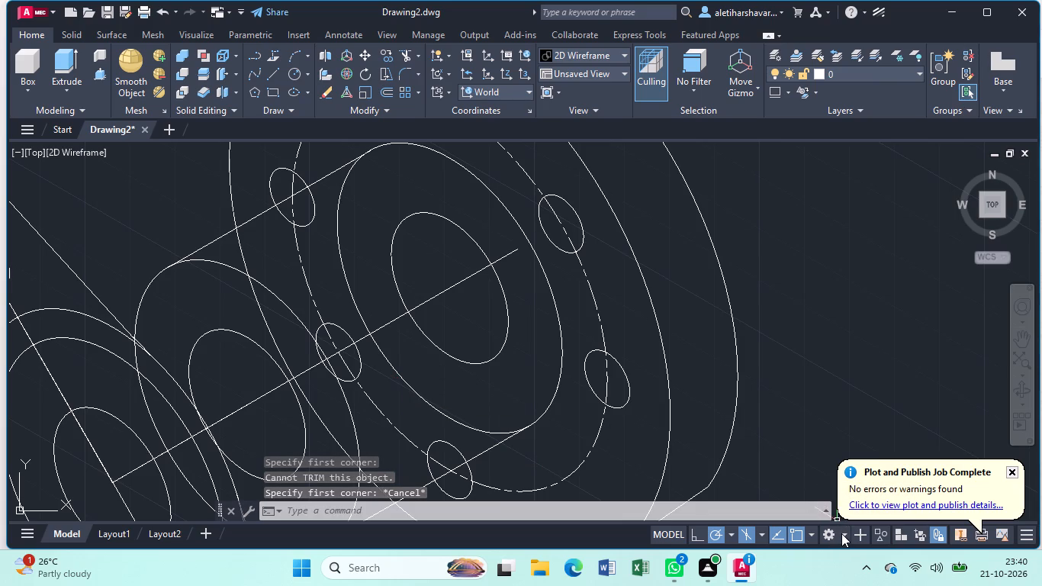
pyautogui.click(841, 533)
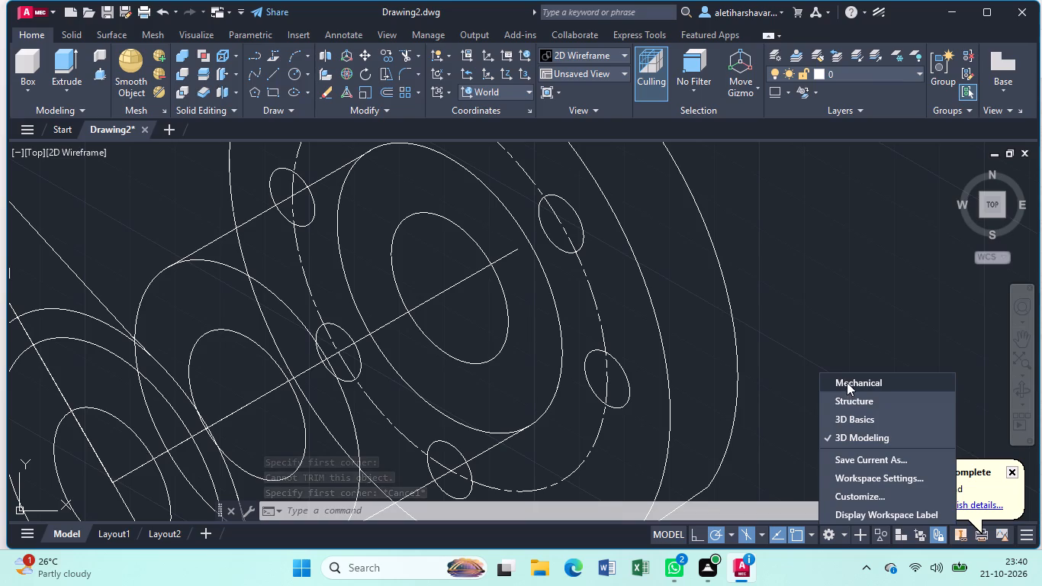
pyautogui.click(847, 382)
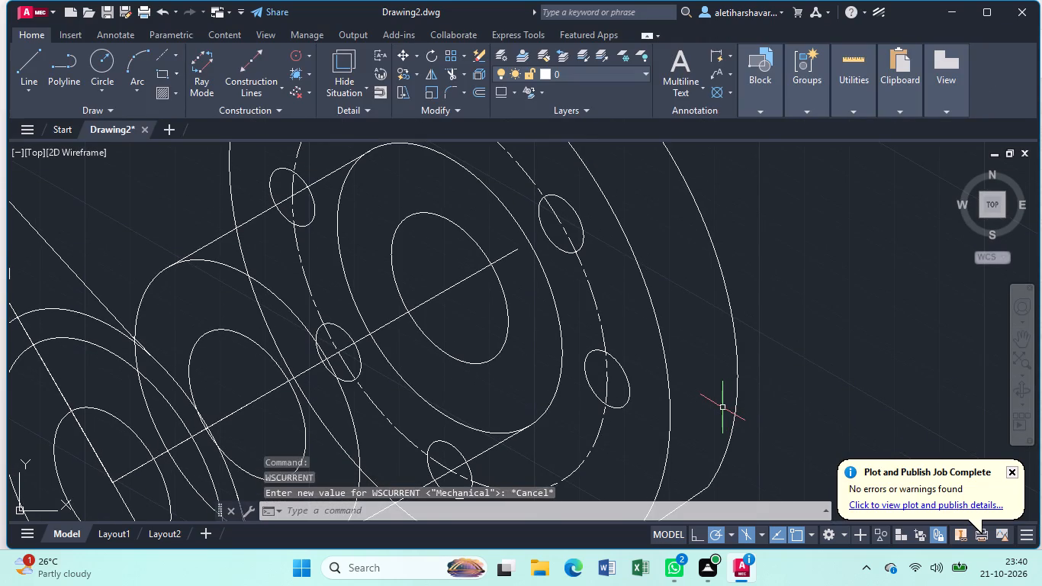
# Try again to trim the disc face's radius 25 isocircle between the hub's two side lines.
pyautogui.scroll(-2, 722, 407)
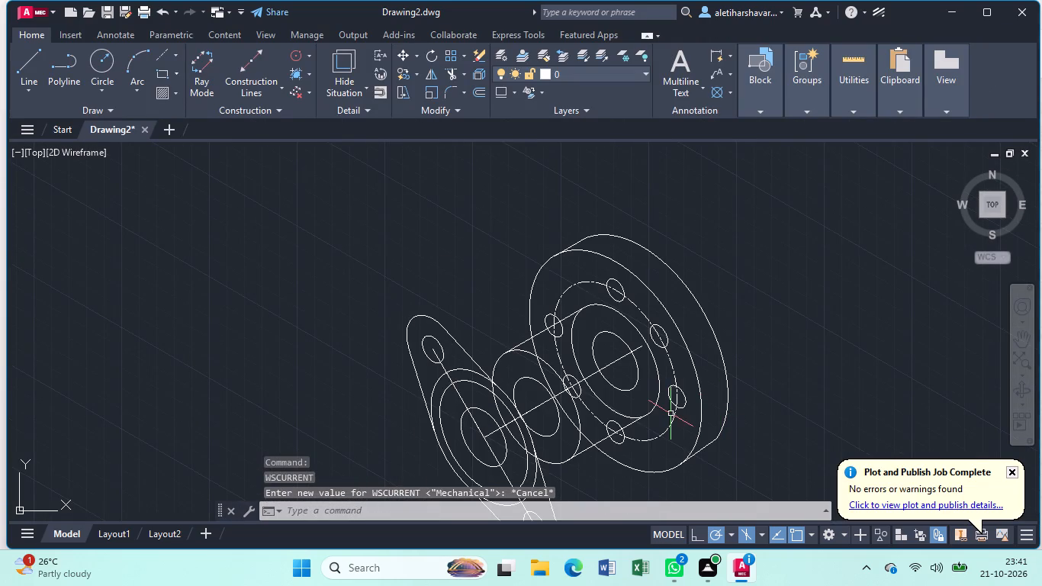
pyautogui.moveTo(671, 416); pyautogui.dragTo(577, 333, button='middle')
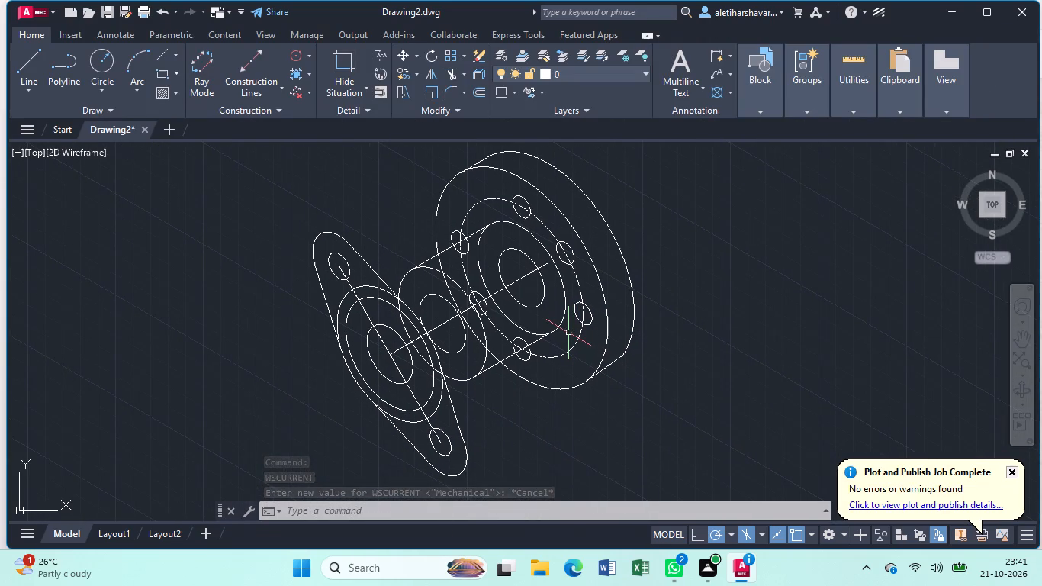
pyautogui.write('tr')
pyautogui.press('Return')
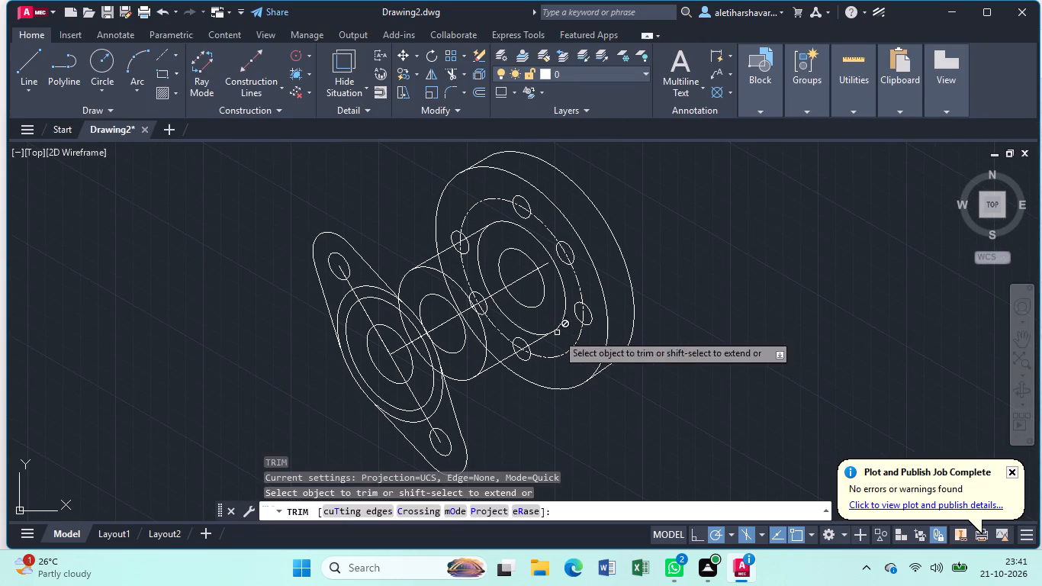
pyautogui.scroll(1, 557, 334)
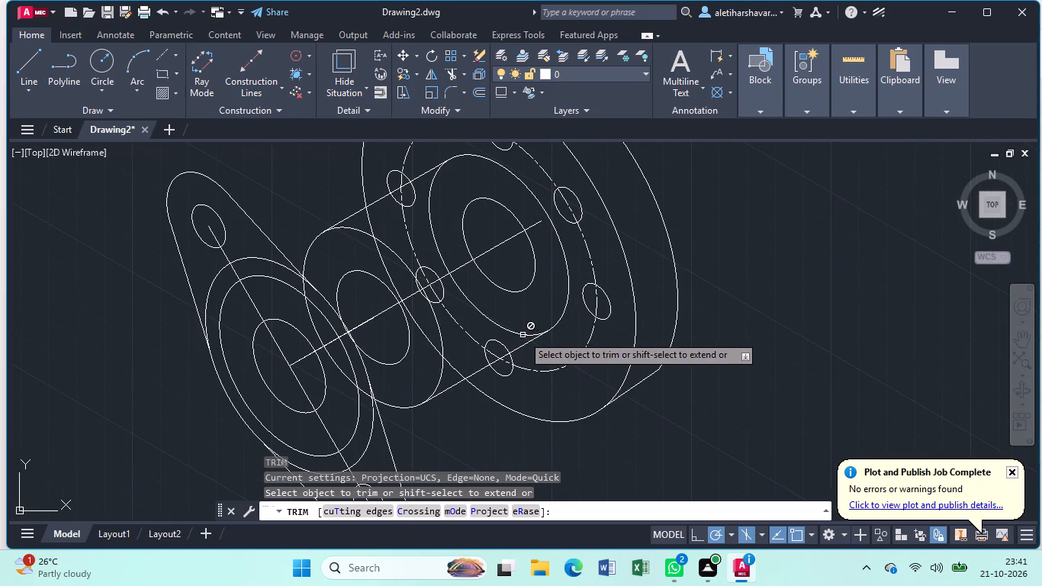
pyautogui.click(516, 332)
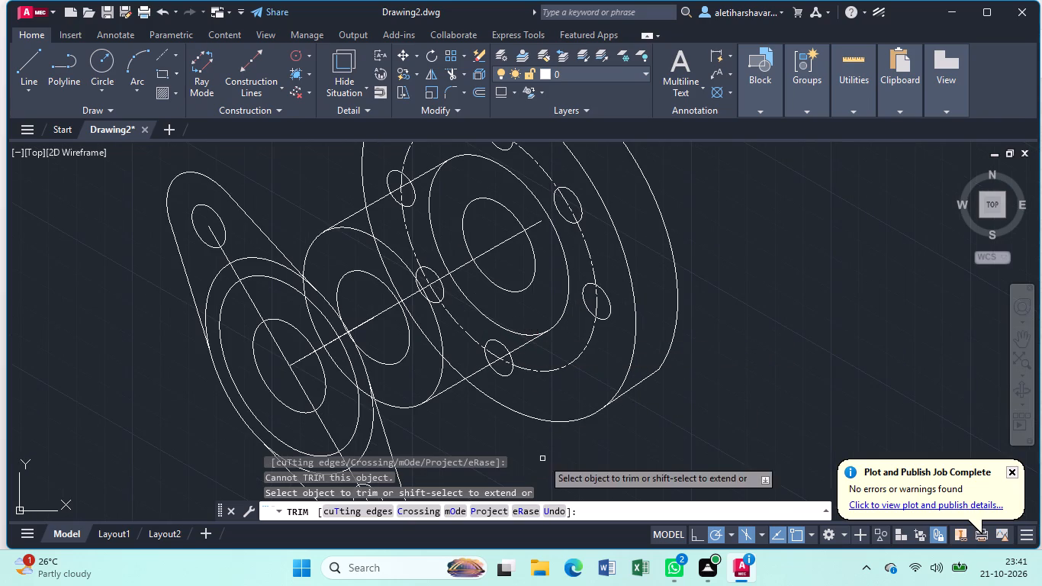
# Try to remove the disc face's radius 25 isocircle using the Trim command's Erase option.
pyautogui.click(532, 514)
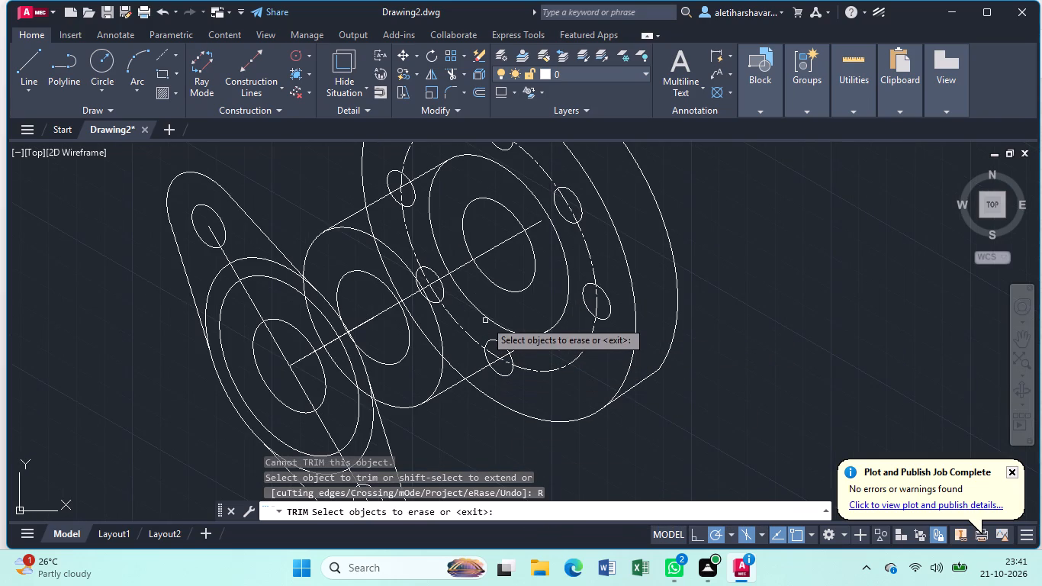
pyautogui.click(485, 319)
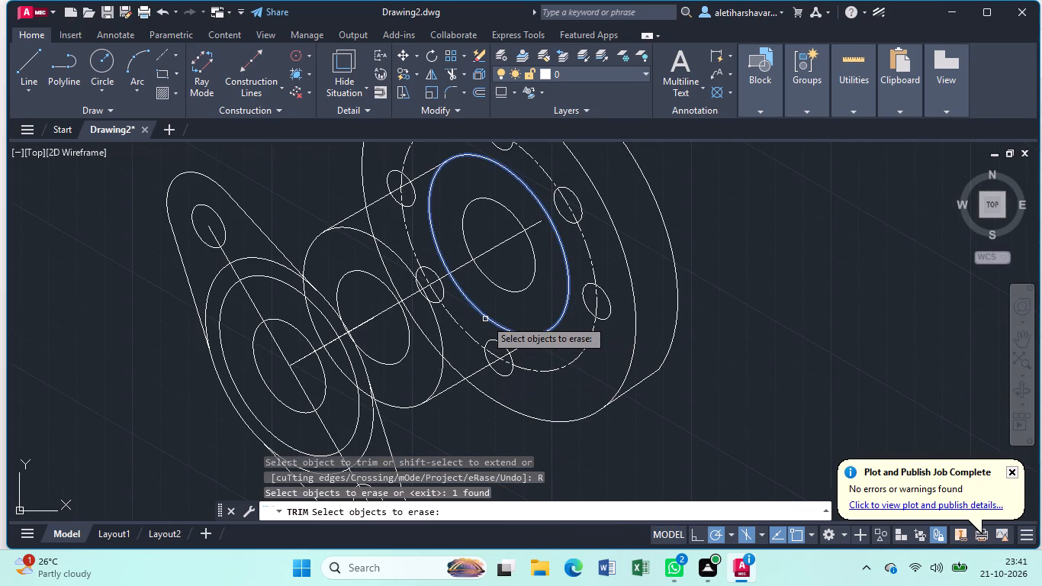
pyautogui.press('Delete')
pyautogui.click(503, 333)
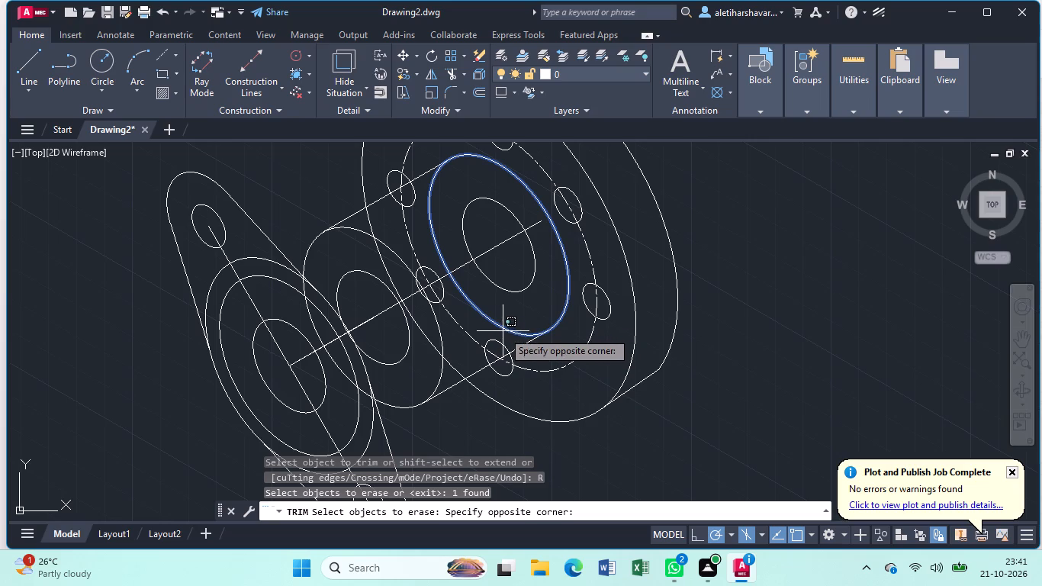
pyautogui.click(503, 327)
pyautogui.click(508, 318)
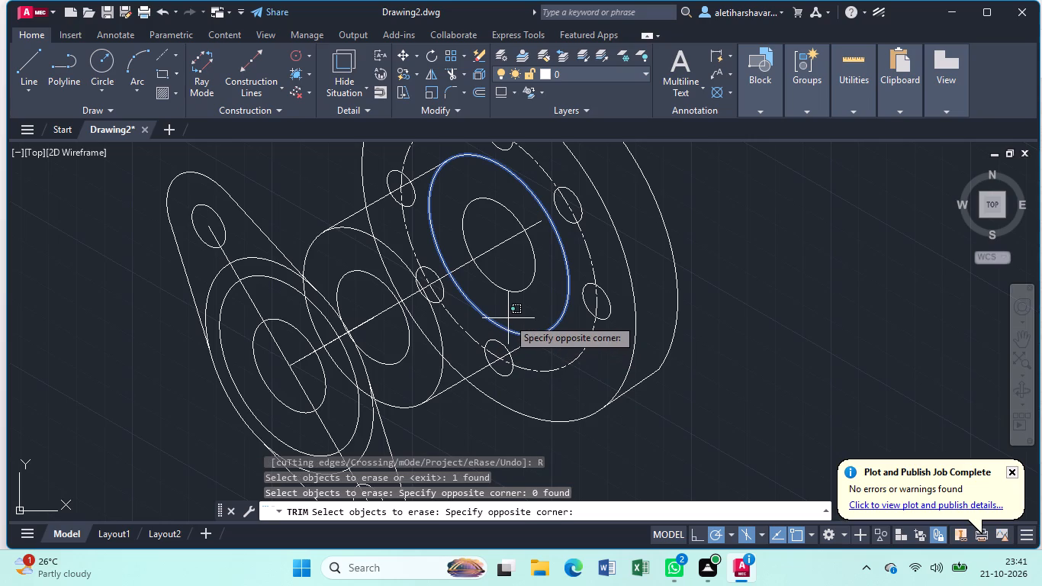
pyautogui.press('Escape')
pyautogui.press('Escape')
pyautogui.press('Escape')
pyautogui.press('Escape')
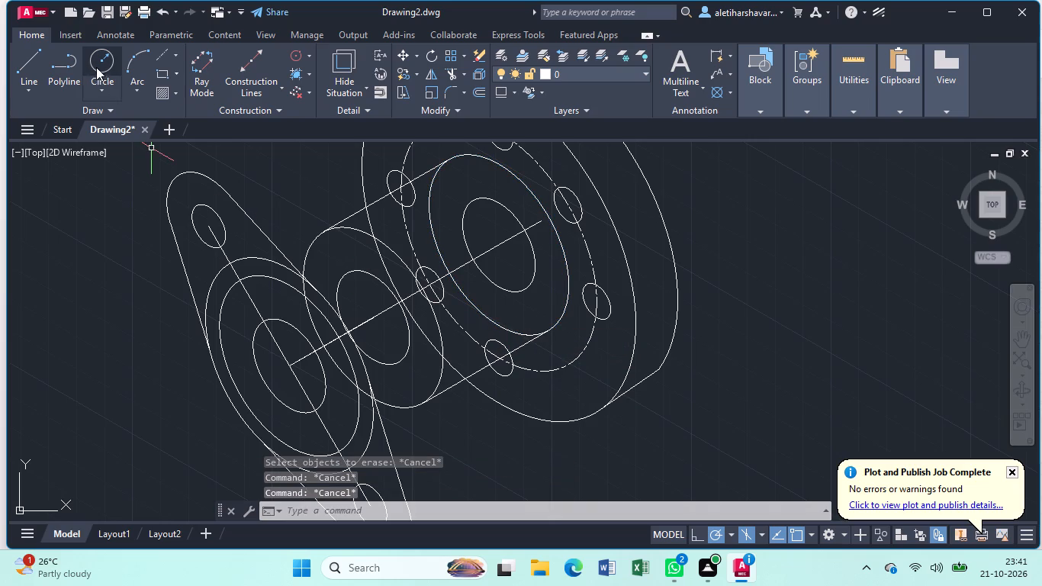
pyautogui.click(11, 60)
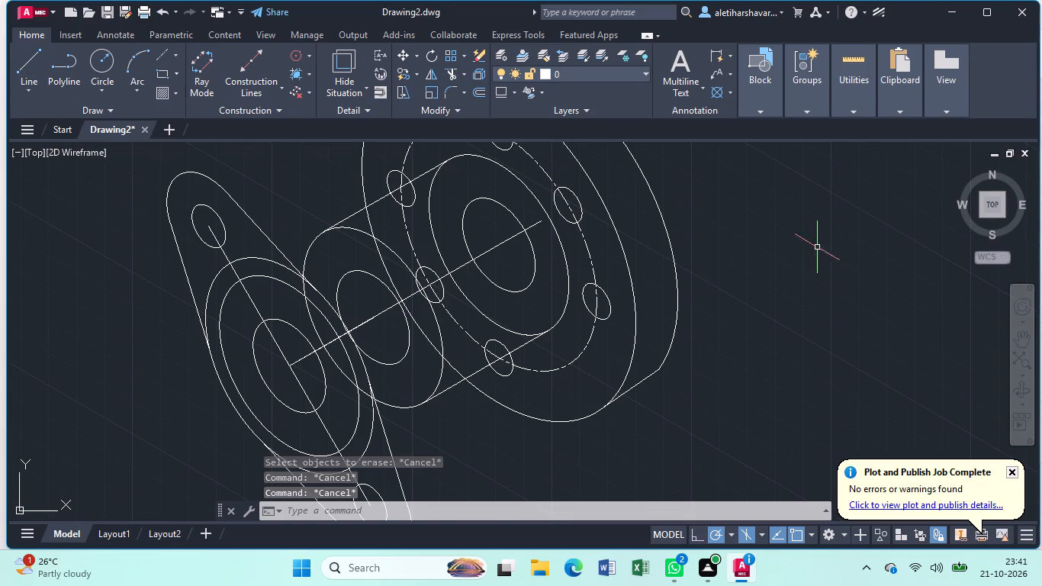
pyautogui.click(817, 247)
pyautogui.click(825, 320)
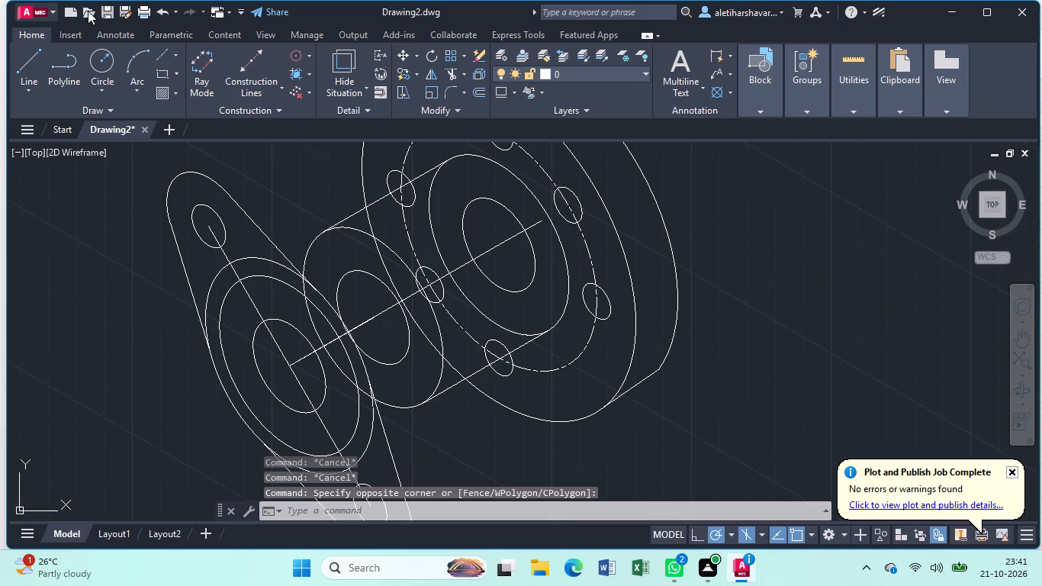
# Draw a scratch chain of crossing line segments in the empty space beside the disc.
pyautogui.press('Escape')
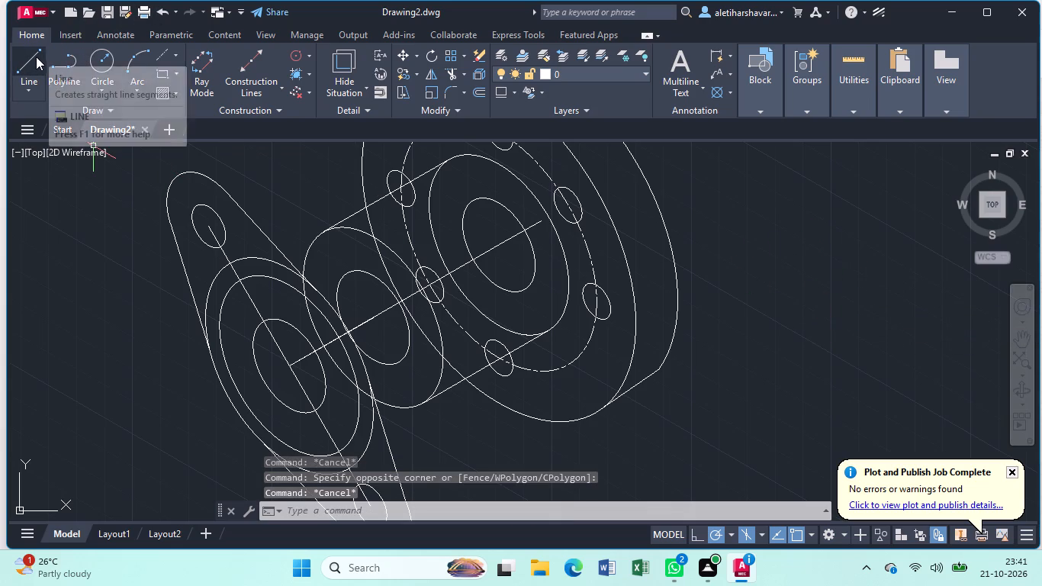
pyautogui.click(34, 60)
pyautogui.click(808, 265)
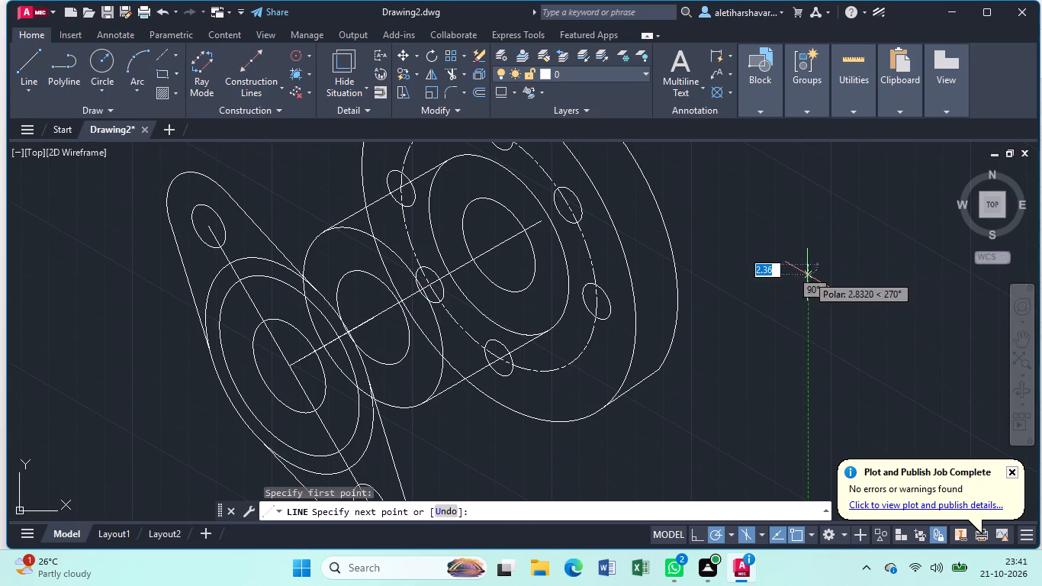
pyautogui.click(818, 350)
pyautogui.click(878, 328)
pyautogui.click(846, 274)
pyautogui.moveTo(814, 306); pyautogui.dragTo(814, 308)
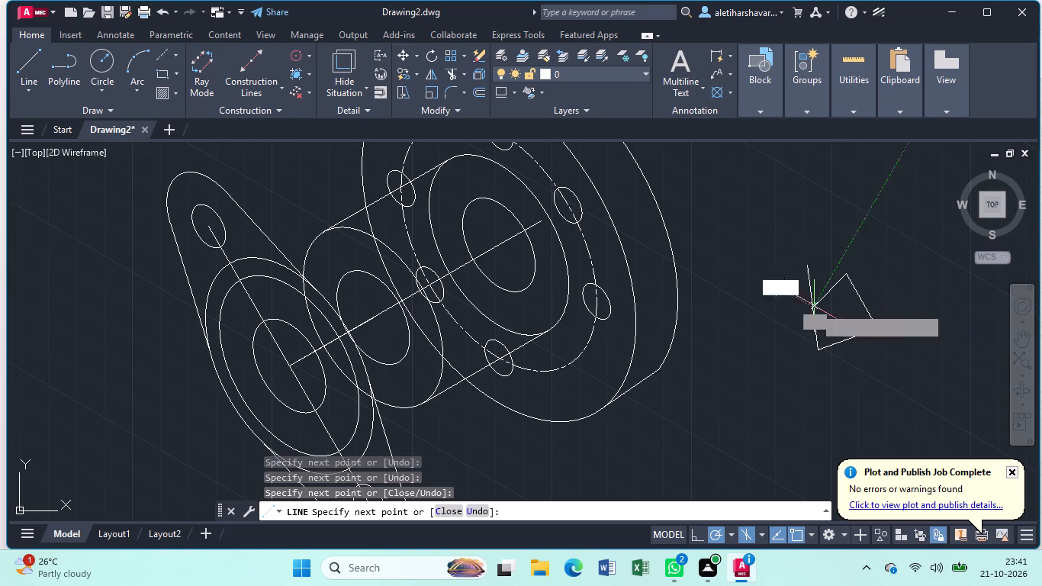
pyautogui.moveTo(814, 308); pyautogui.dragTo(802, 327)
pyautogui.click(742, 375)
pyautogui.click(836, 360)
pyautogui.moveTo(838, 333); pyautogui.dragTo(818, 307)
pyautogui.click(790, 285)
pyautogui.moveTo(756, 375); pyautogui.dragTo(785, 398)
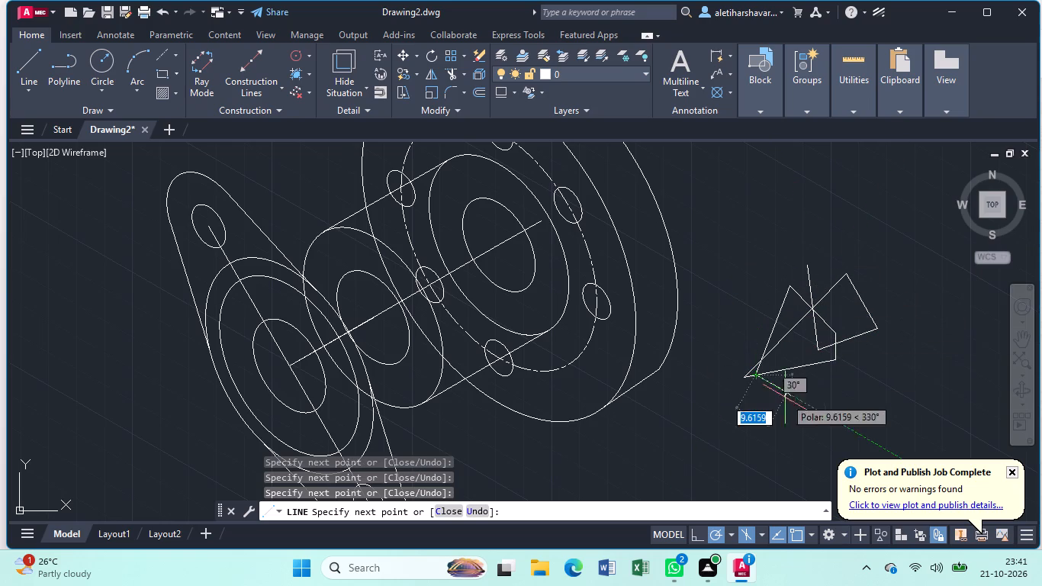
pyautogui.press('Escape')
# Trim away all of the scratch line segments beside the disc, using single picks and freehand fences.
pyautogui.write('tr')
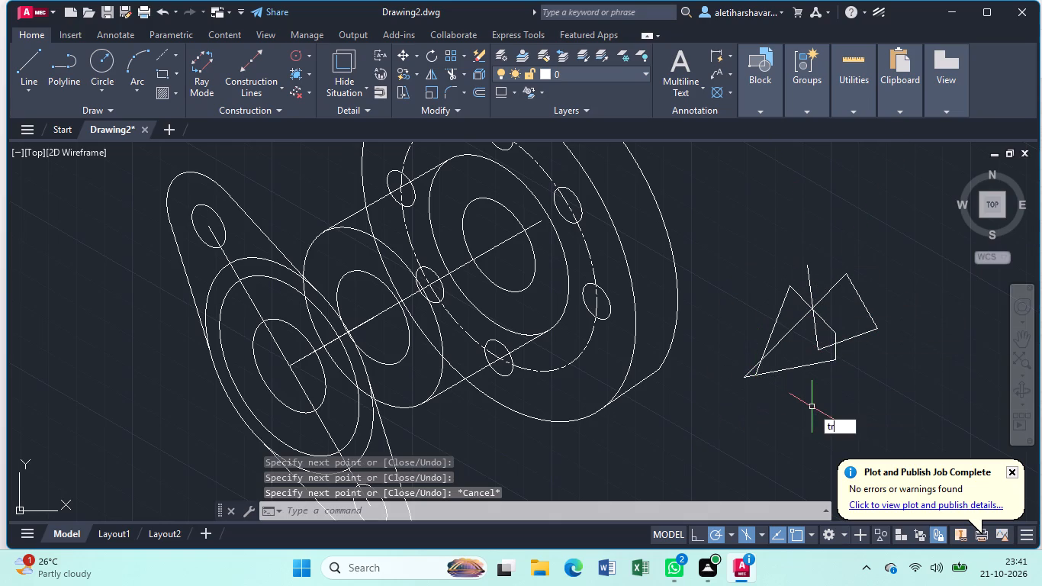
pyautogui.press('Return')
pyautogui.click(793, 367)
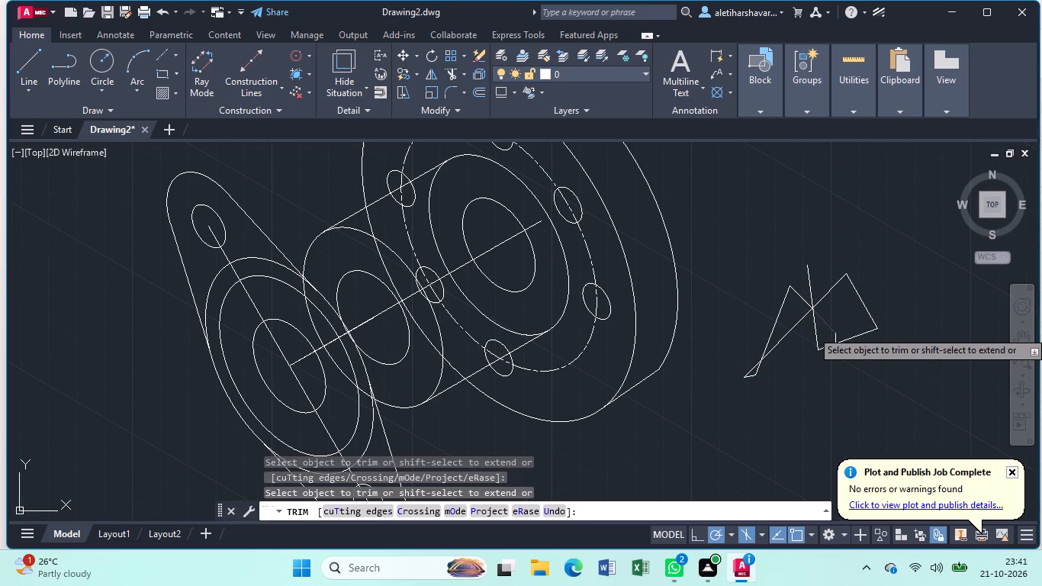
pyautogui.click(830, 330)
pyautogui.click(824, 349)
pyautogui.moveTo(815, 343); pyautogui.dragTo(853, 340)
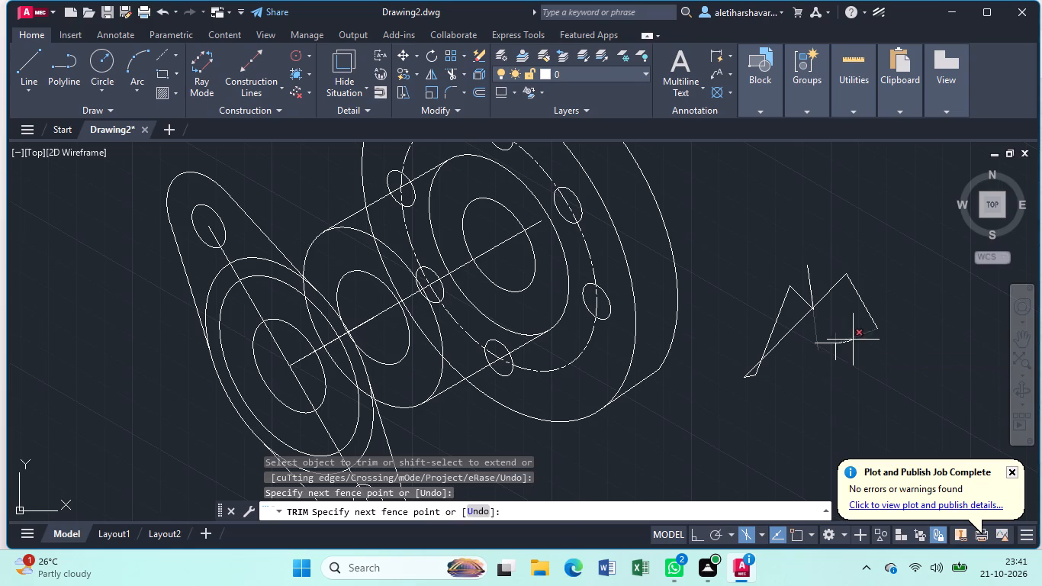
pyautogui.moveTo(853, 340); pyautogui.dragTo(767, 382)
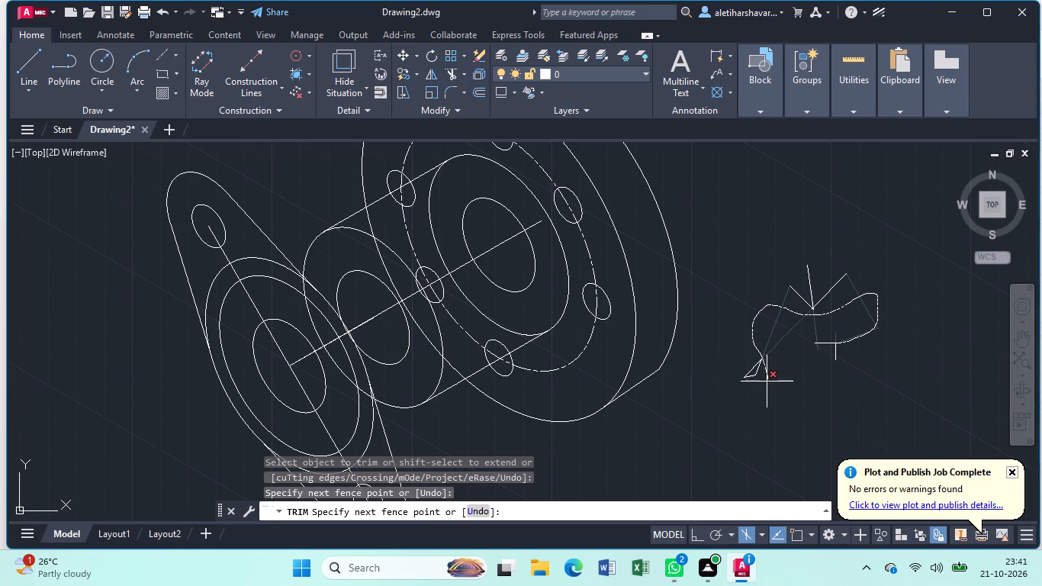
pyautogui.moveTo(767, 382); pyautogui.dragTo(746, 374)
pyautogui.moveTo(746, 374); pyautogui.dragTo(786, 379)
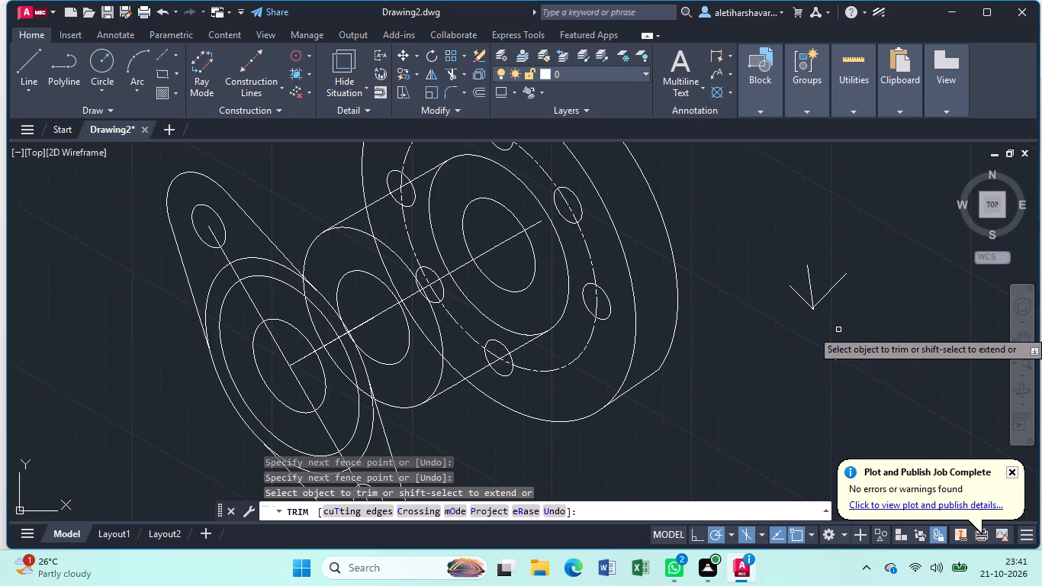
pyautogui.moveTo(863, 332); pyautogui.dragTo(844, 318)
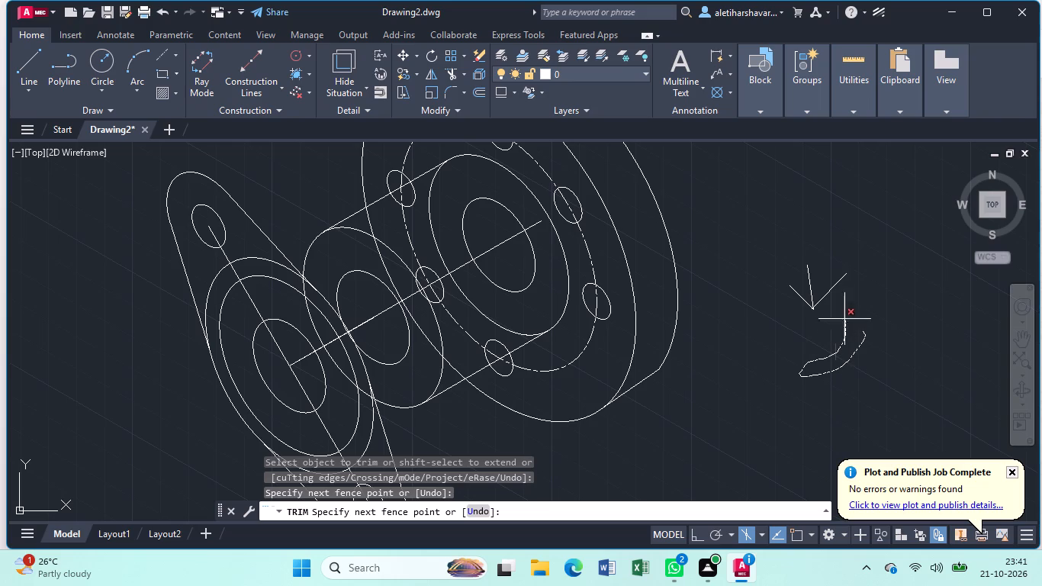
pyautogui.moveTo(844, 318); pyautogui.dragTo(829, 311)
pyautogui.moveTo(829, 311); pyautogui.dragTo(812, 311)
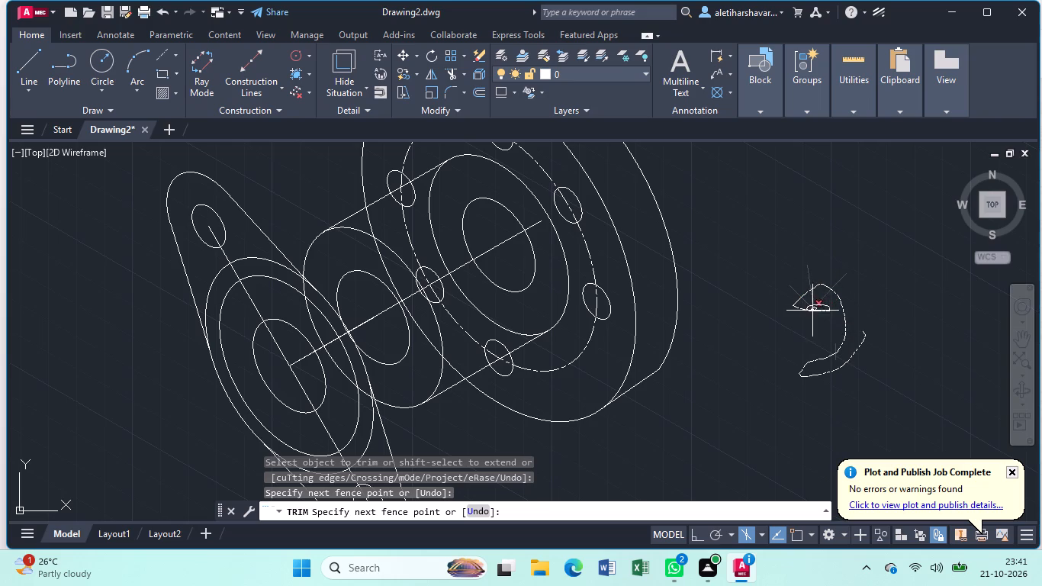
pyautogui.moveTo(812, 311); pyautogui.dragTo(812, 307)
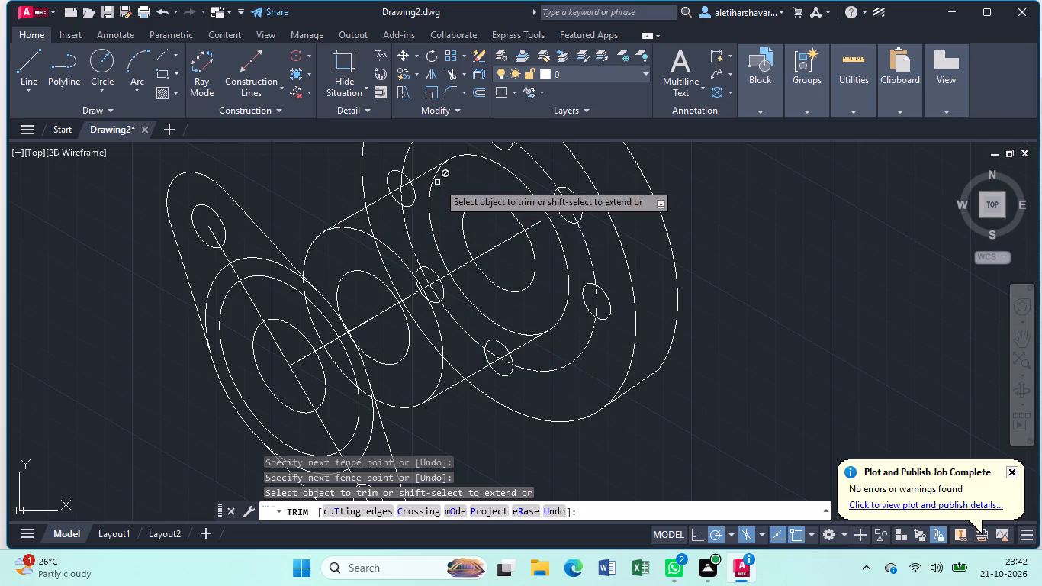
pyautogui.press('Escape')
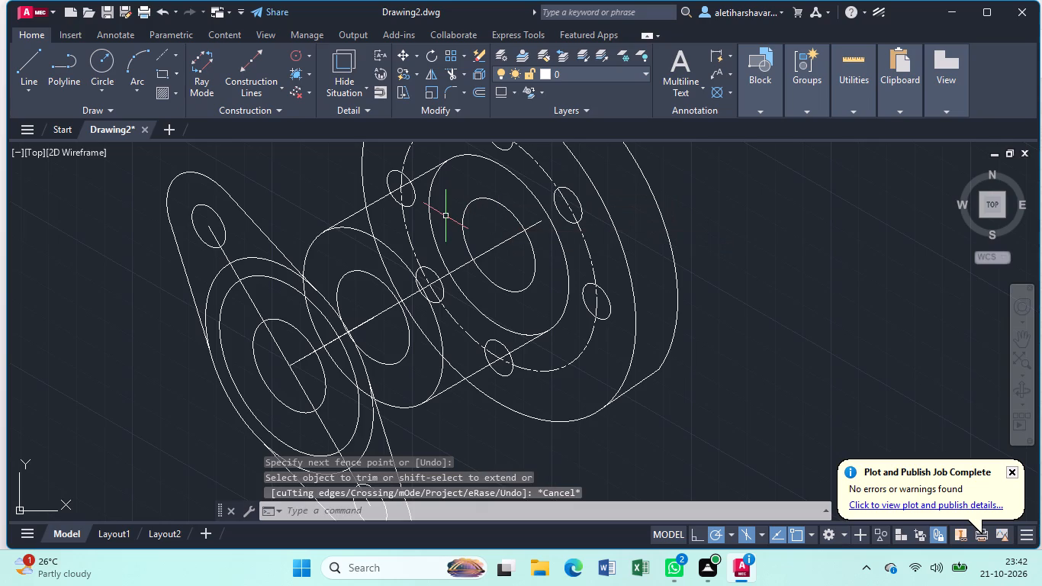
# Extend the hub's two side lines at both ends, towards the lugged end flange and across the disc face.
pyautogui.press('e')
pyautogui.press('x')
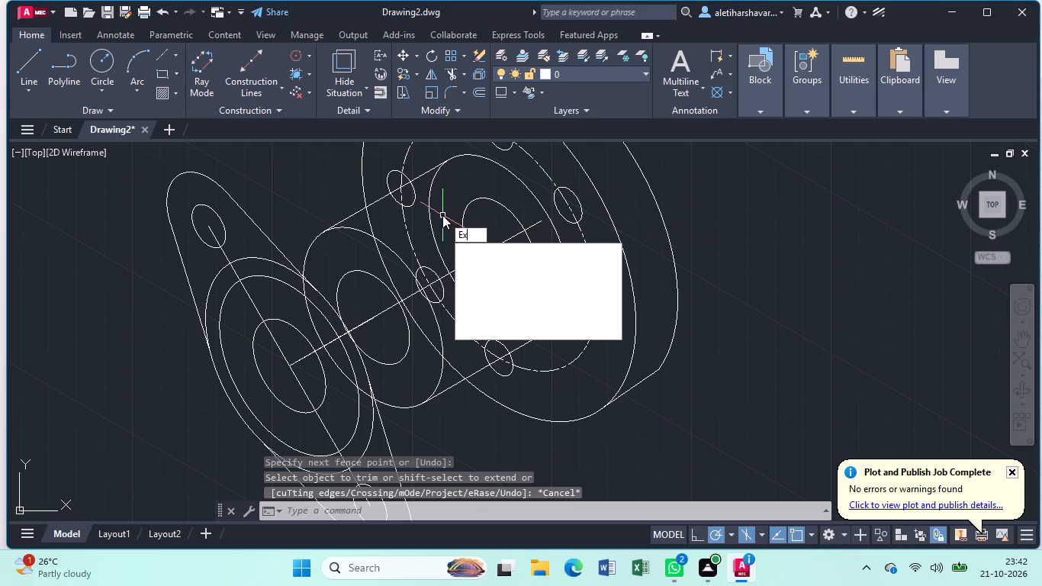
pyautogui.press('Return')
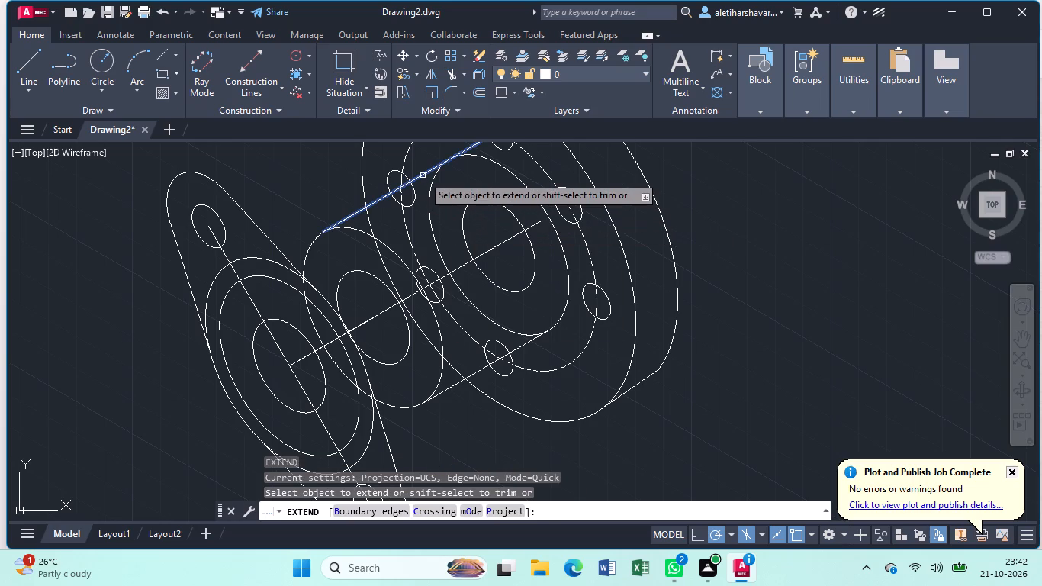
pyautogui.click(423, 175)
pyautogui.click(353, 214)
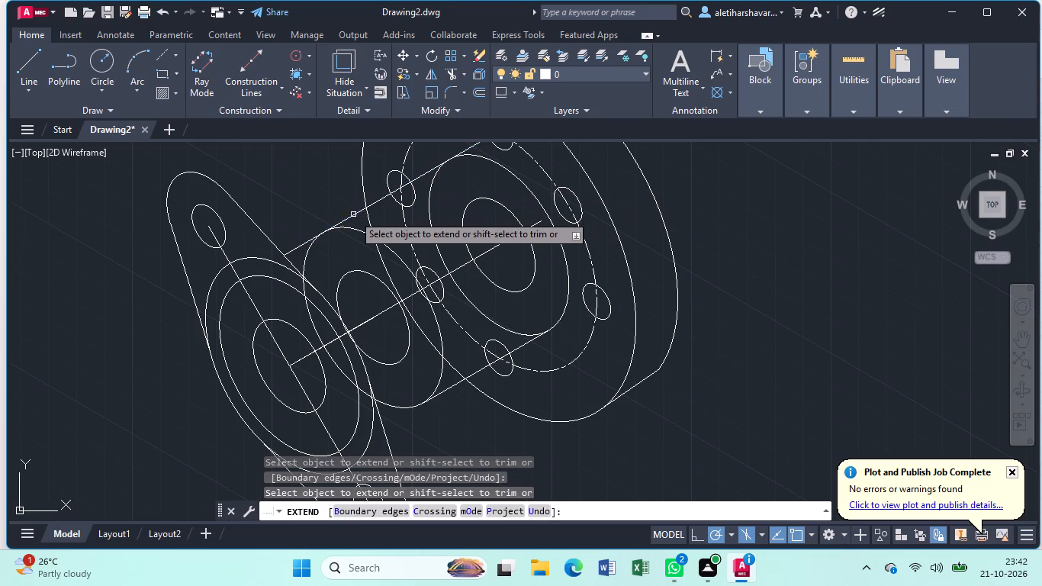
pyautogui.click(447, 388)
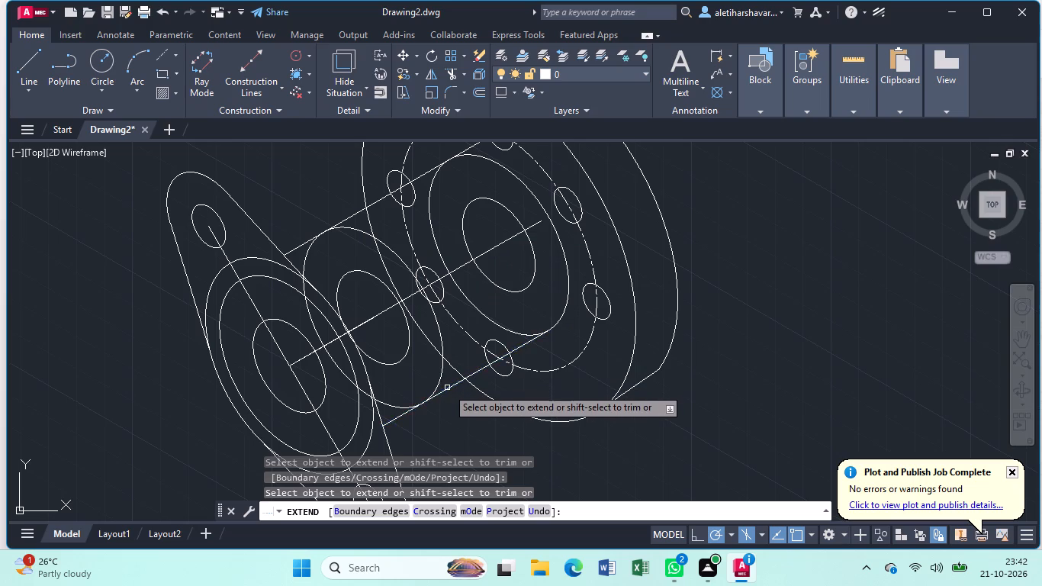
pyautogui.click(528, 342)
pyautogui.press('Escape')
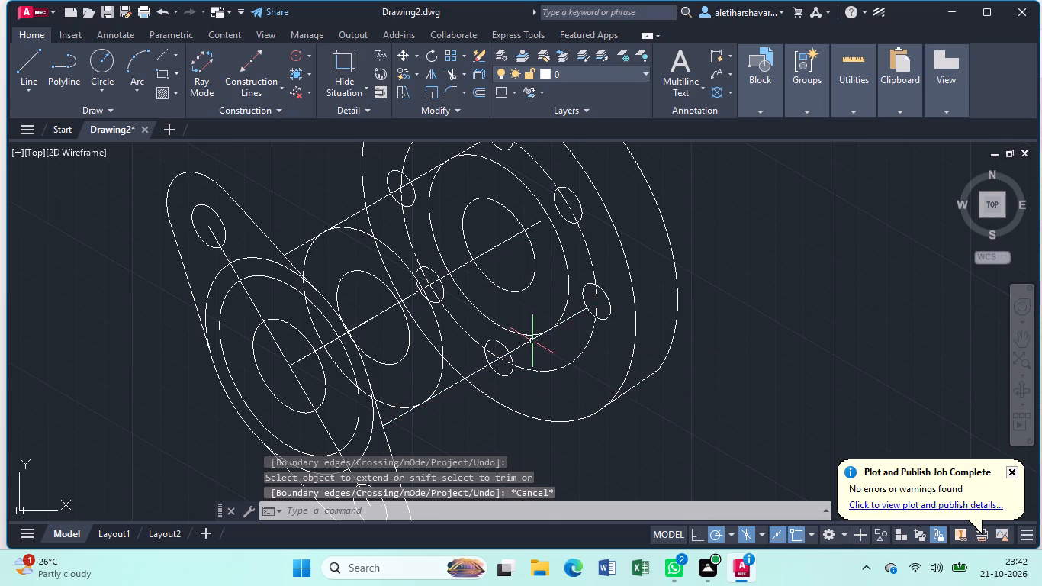
# Trim the hub's side lines back to the radius 25 isocircles at both ends, and trim the axis line's end beyond the disc bore.
pyautogui.write('tr')
pyautogui.press('Return')
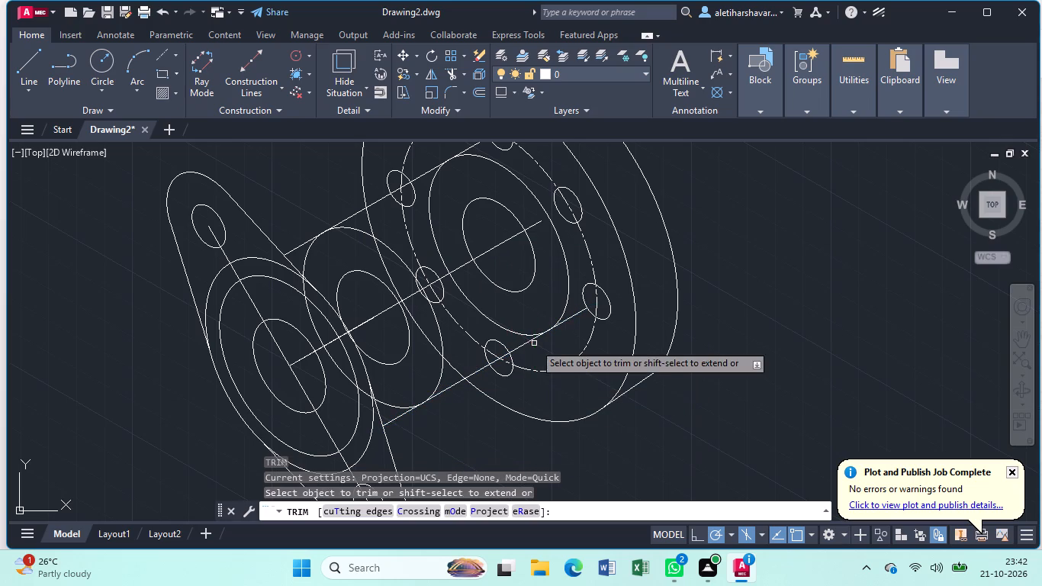
pyautogui.click(509, 331)
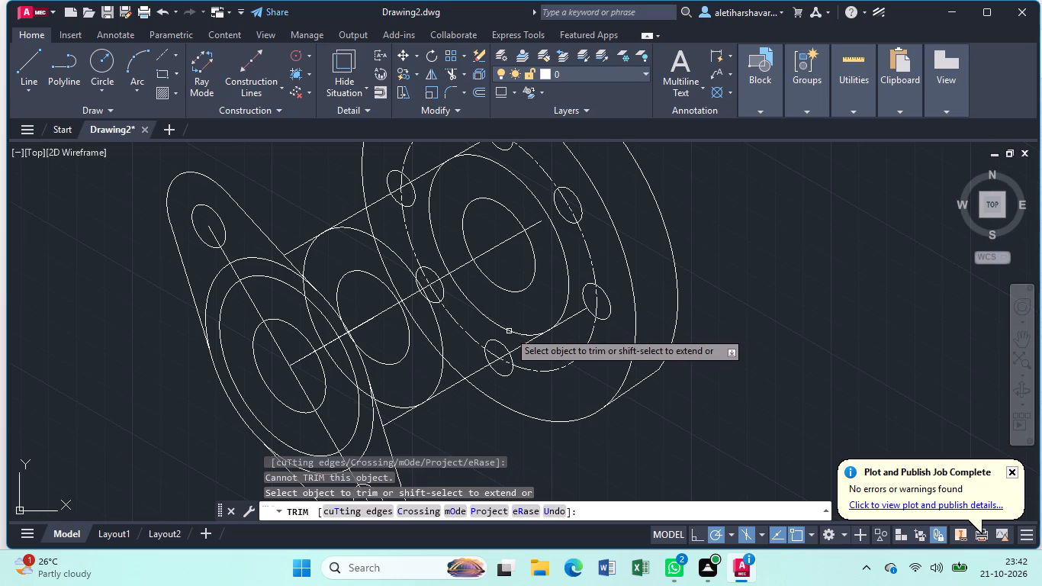
pyautogui.click(576, 317)
pyautogui.click(535, 226)
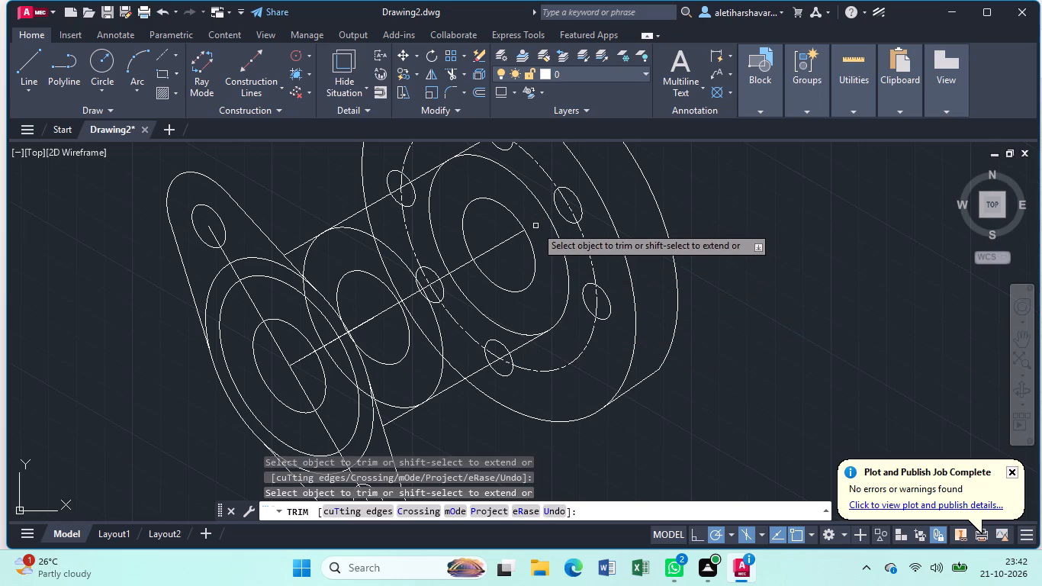
pyautogui.scroll(-1, 534, 226)
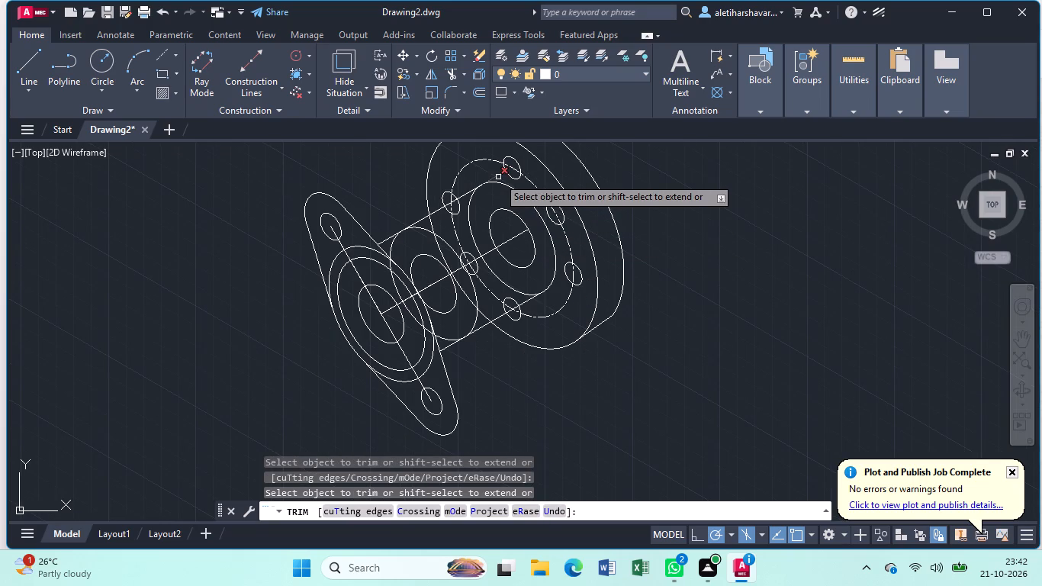
pyautogui.click(498, 177)
pyautogui.click(388, 239)
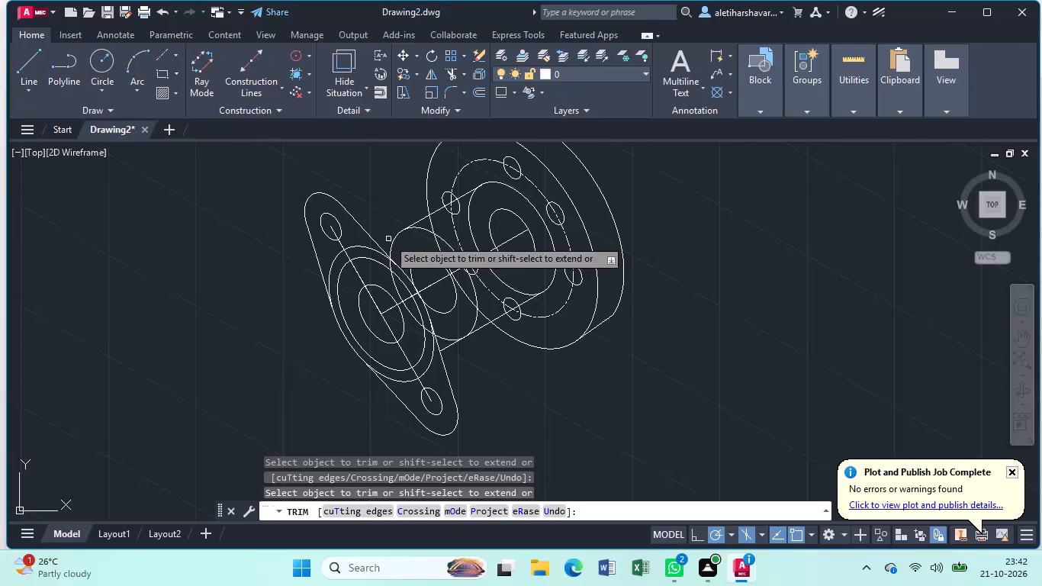
pyautogui.click(445, 346)
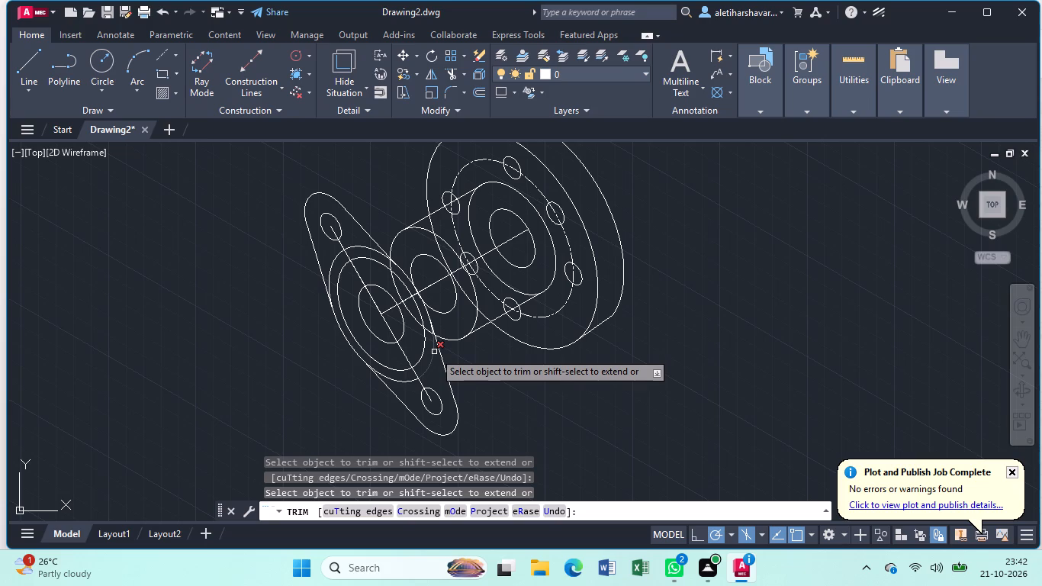
# Trim the arcs of the end flange's outermost isocircle that lie inside the two-lugged outline.
pyautogui.click(434, 352)
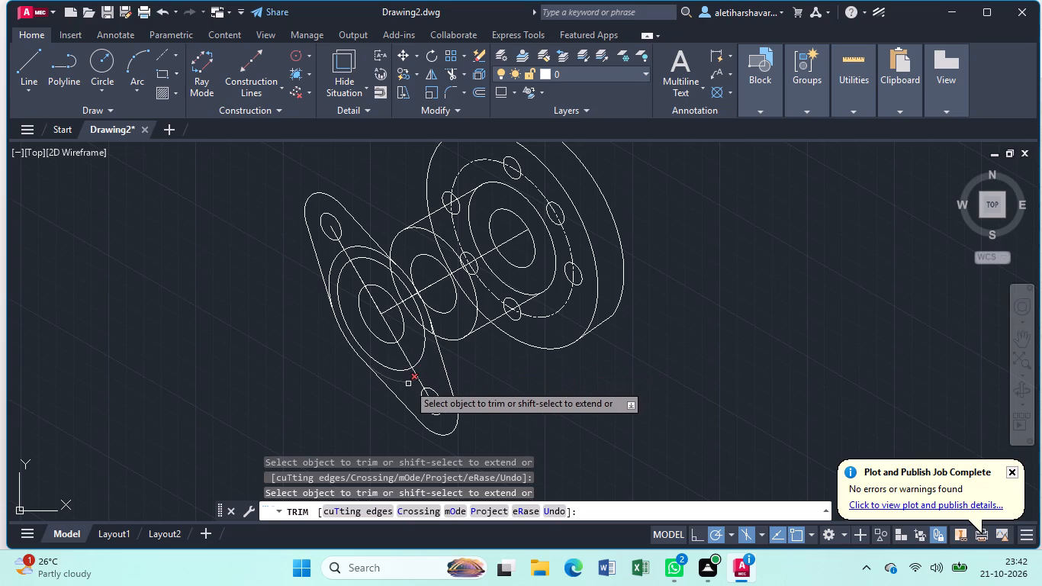
pyautogui.click(408, 384)
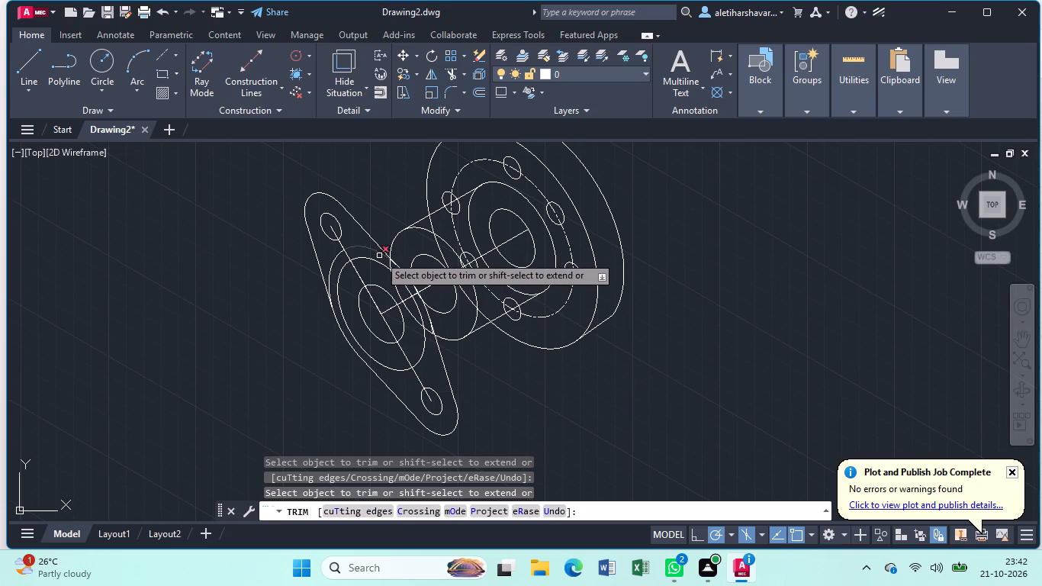
pyautogui.click(379, 253)
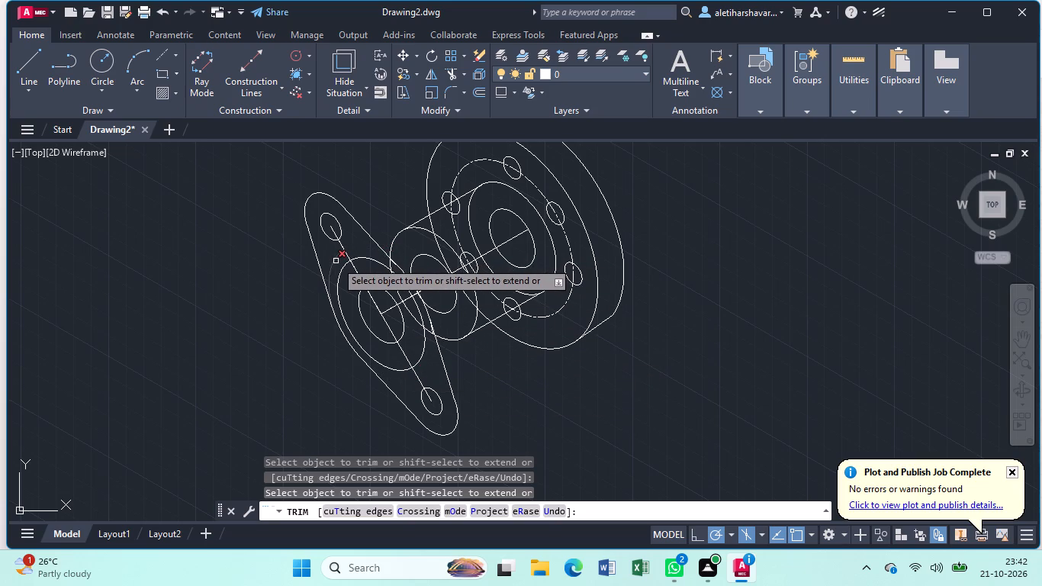
pyautogui.click(336, 261)
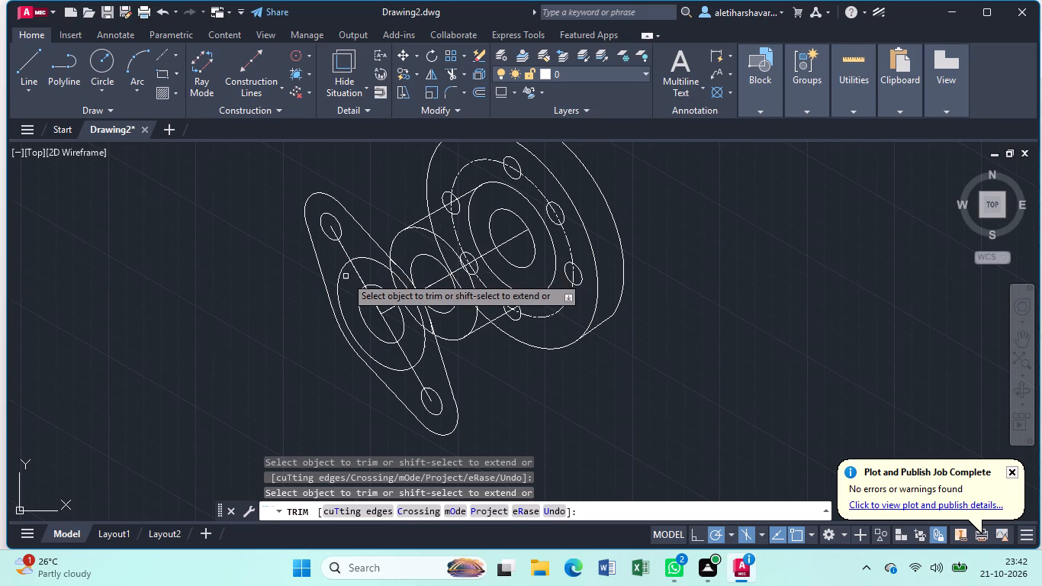
# Trim away the end flange's central bore isocircle using freehand fences across the flange face.
pyautogui.doubleClick(337, 279)
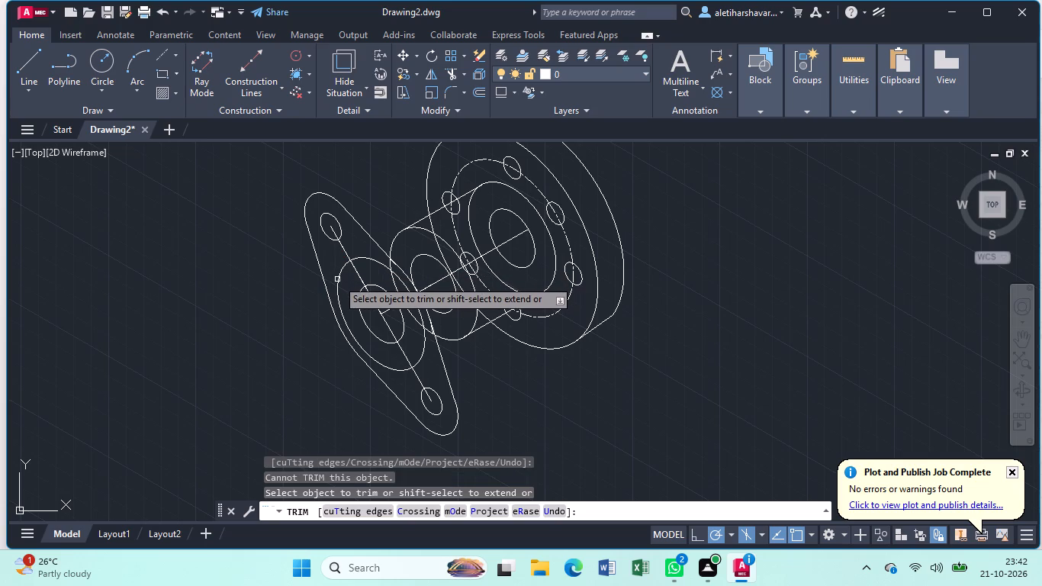
pyautogui.moveTo(337, 280); pyautogui.dragTo(343, 288)
pyautogui.moveTo(349, 296); pyautogui.dragTo(384, 369)
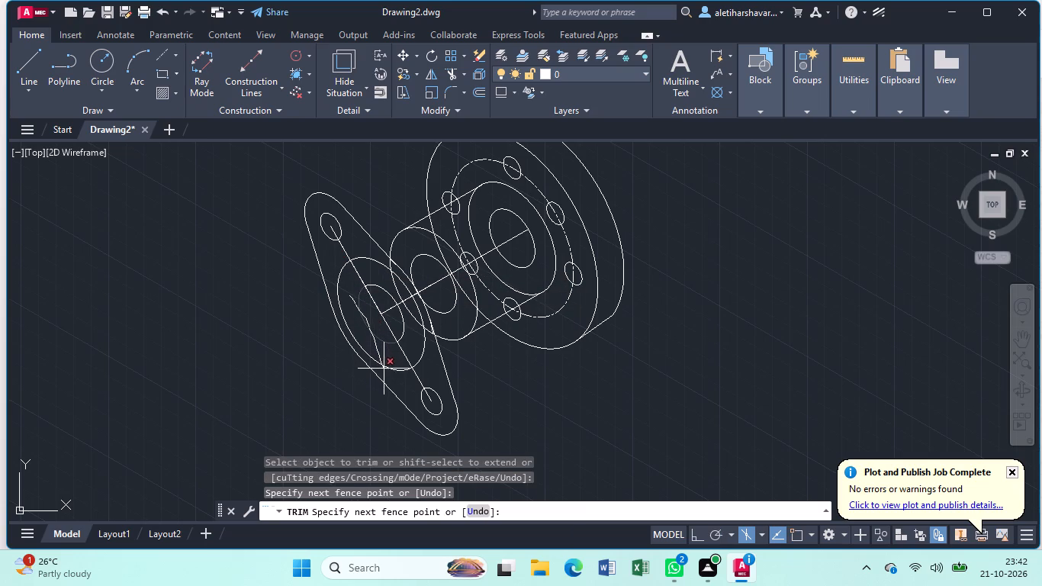
pyautogui.moveTo(384, 369); pyautogui.dragTo(385, 373)
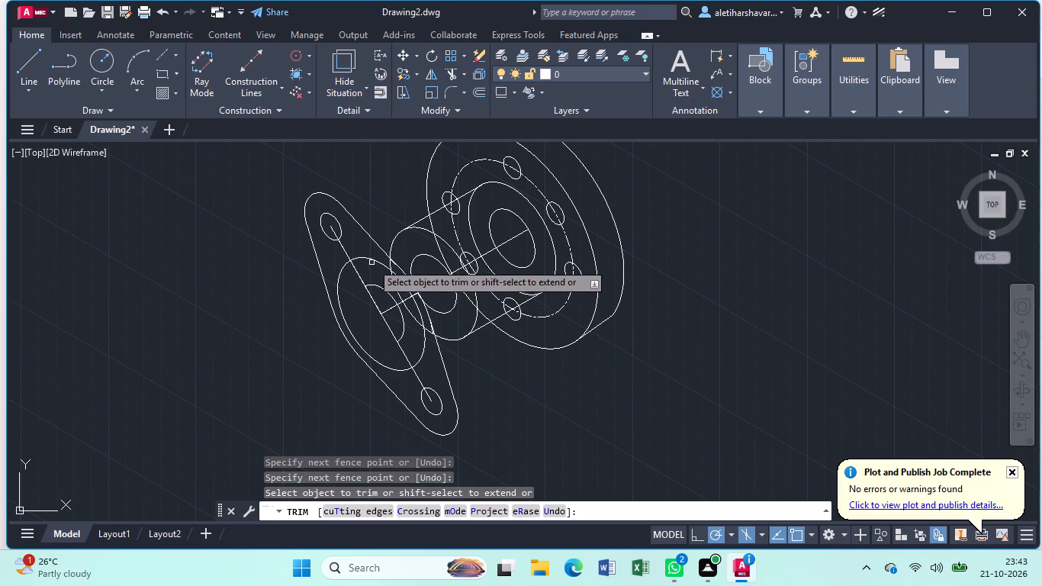
pyautogui.moveTo(362, 246); pyautogui.dragTo(382, 291)
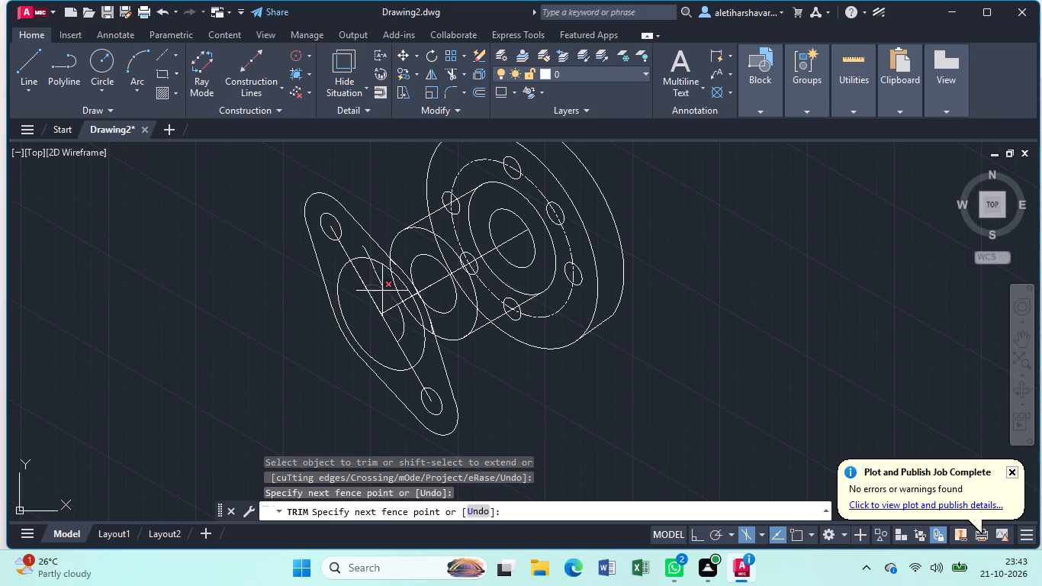
pyautogui.moveTo(382, 291); pyautogui.dragTo(383, 297)
pyautogui.moveTo(393, 327); pyautogui.dragTo(422, 359)
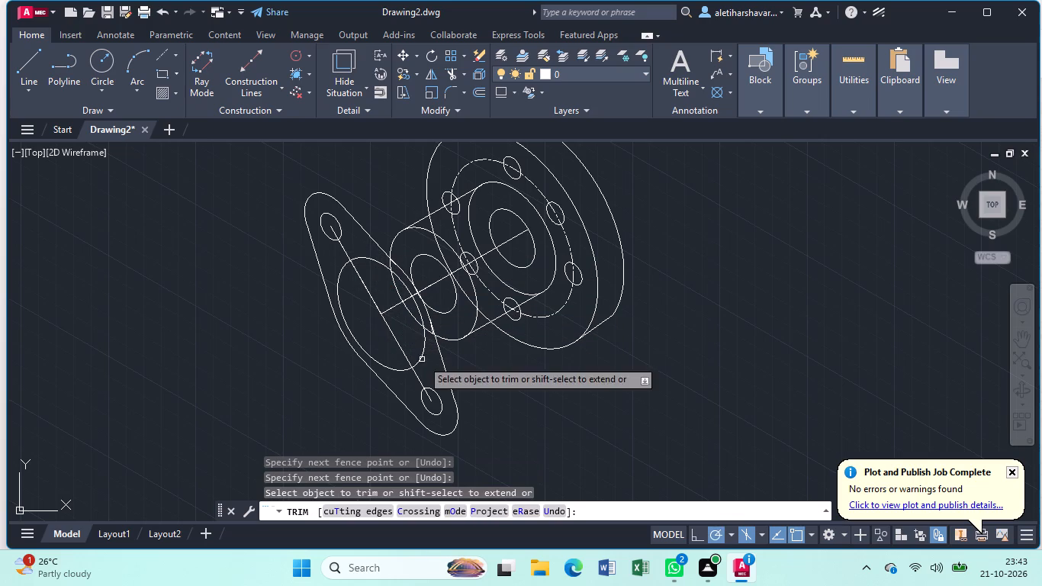
# Erase the large inner isocircle of the two-lugged end flange and the radius 25 isocircle at the hub's near end.
pyautogui.click(423, 348)
pyautogui.tripleClick(423, 348)
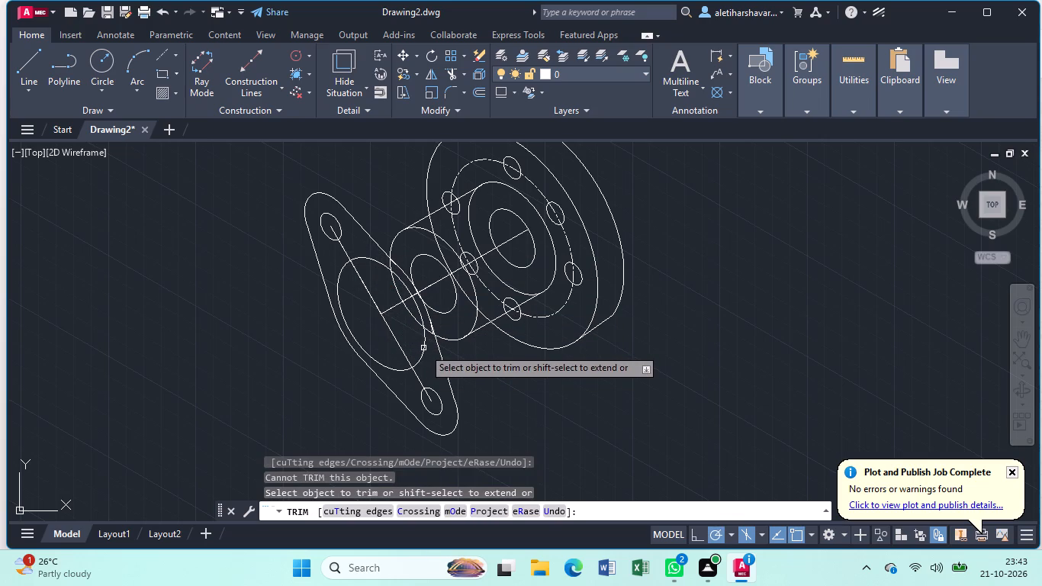
pyautogui.press('Escape')
pyautogui.click(423, 345)
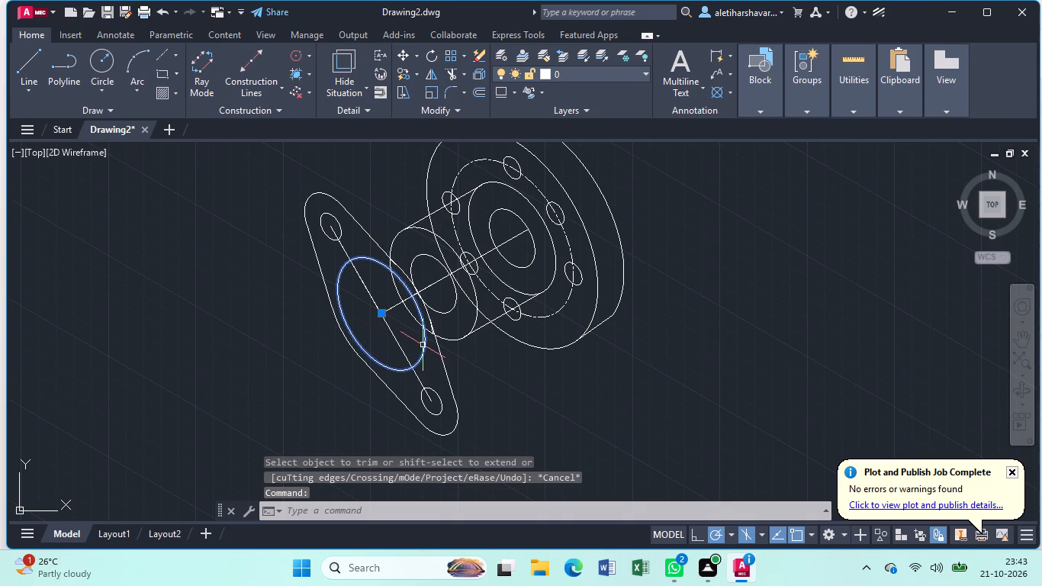
pyautogui.press('Delete')
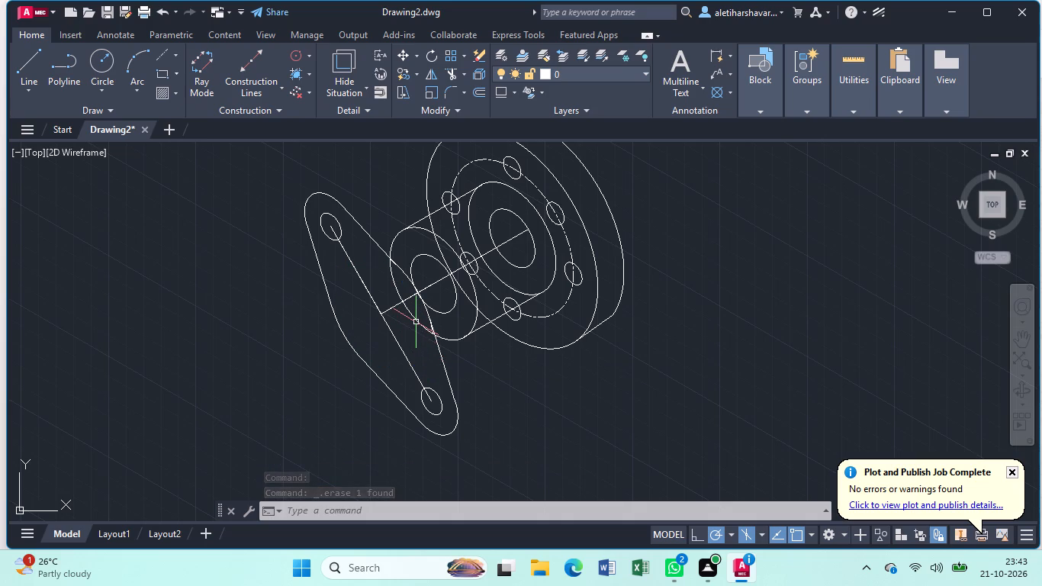
pyautogui.click(416, 321)
pyautogui.press('Delete')
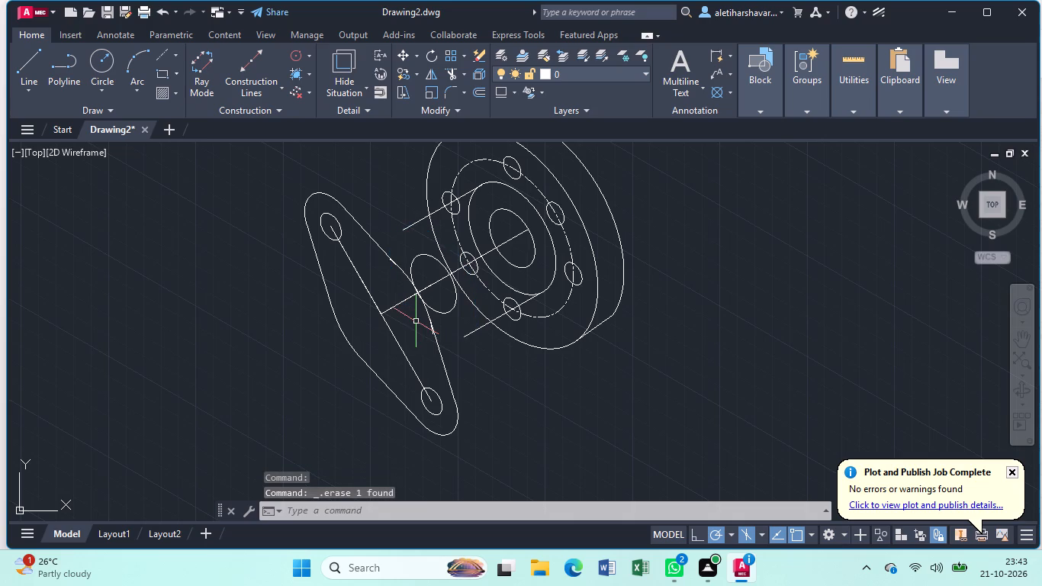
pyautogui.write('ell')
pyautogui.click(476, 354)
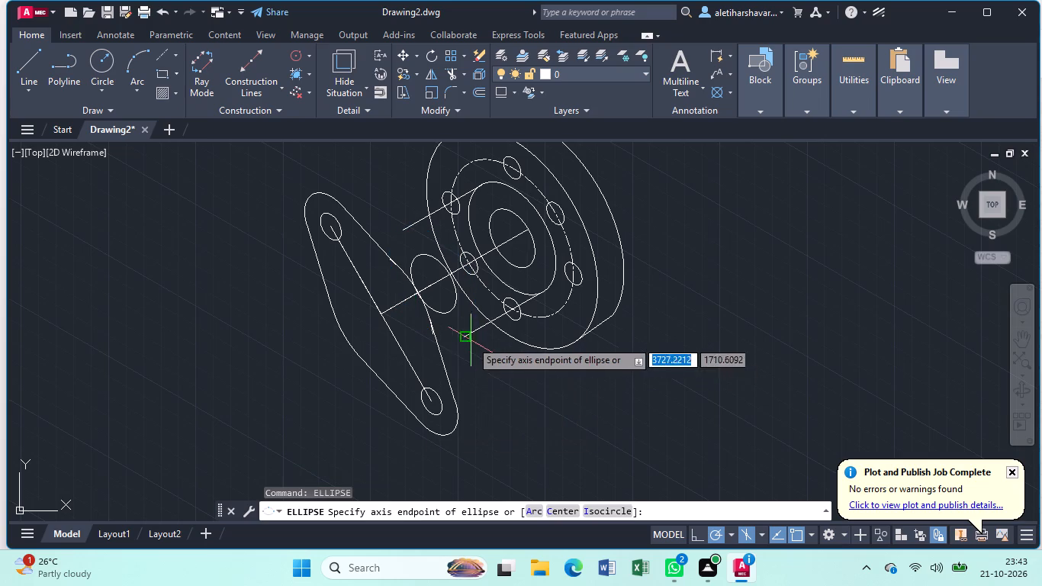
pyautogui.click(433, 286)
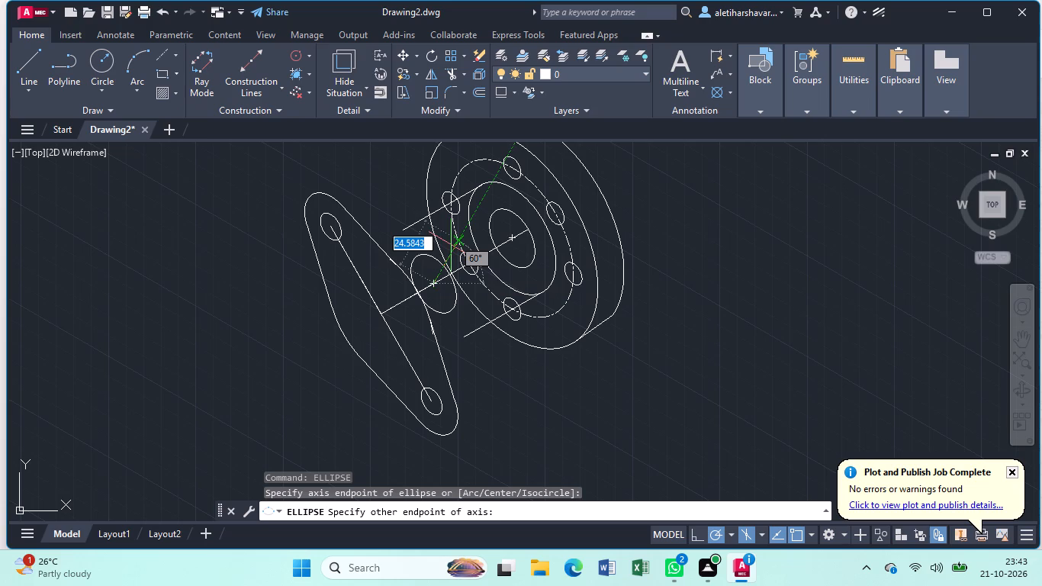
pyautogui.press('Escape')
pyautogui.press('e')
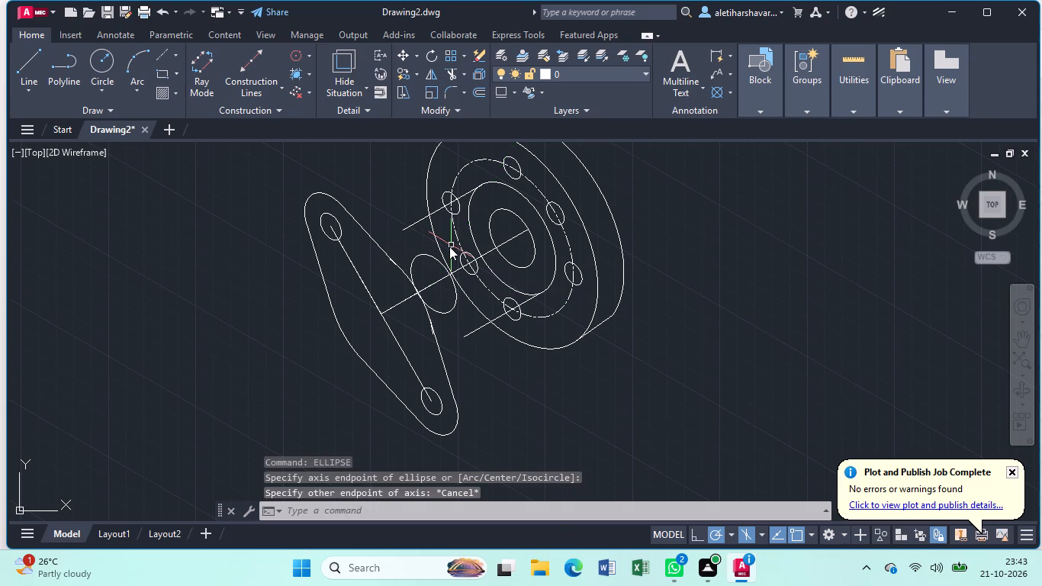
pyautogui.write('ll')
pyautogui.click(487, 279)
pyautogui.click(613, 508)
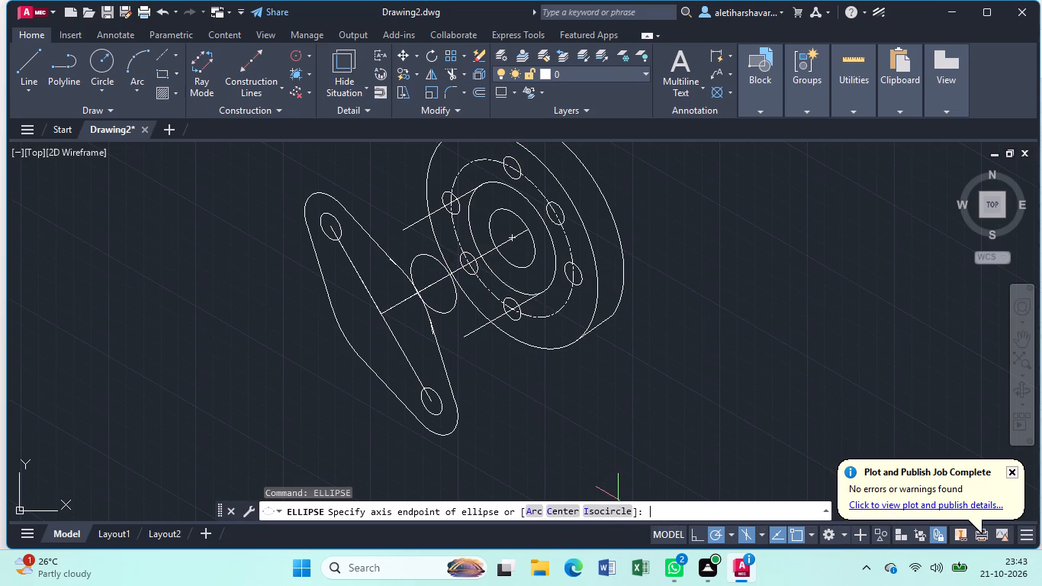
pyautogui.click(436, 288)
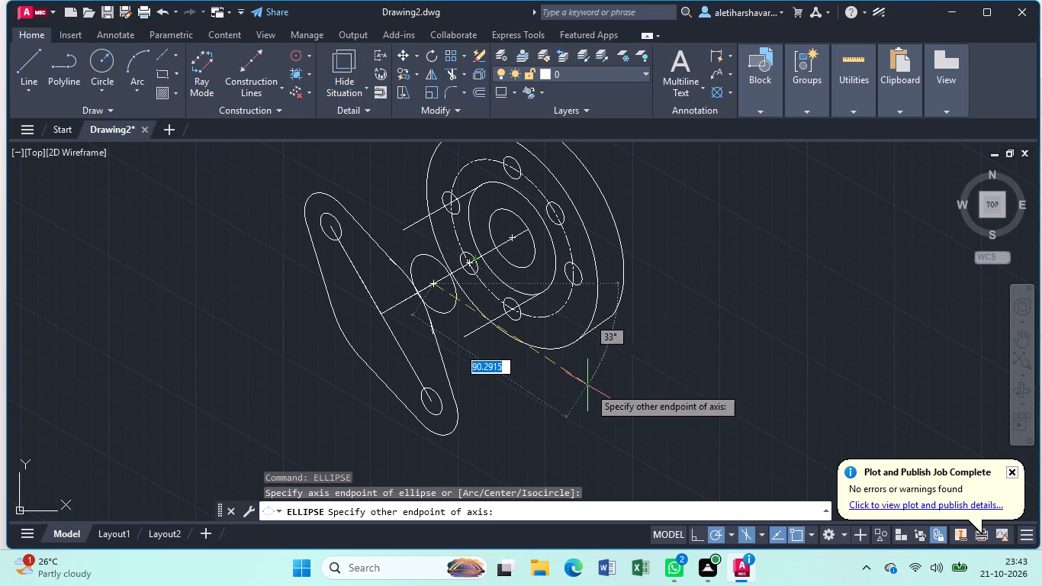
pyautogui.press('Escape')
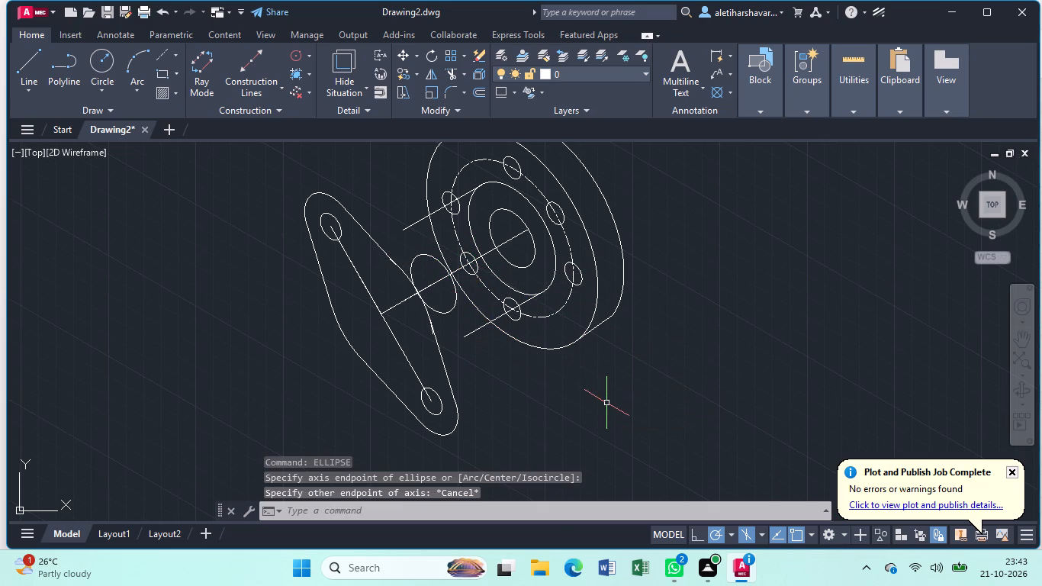
# Draw a radius 25 isocircle centred on the bore at the hub's end nearest the lugged flange.
pyautogui.write('ell')
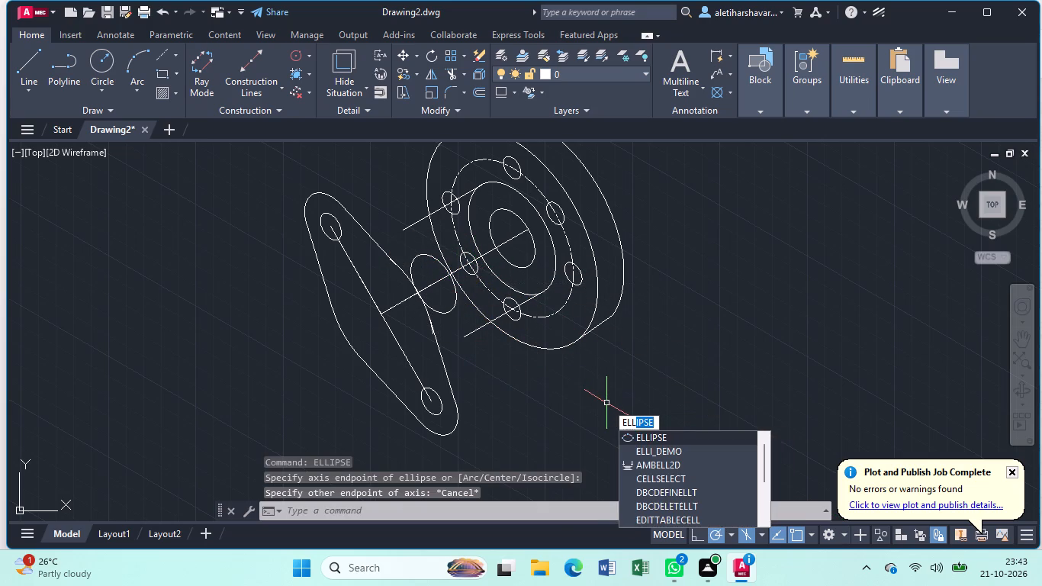
pyautogui.click(648, 433)
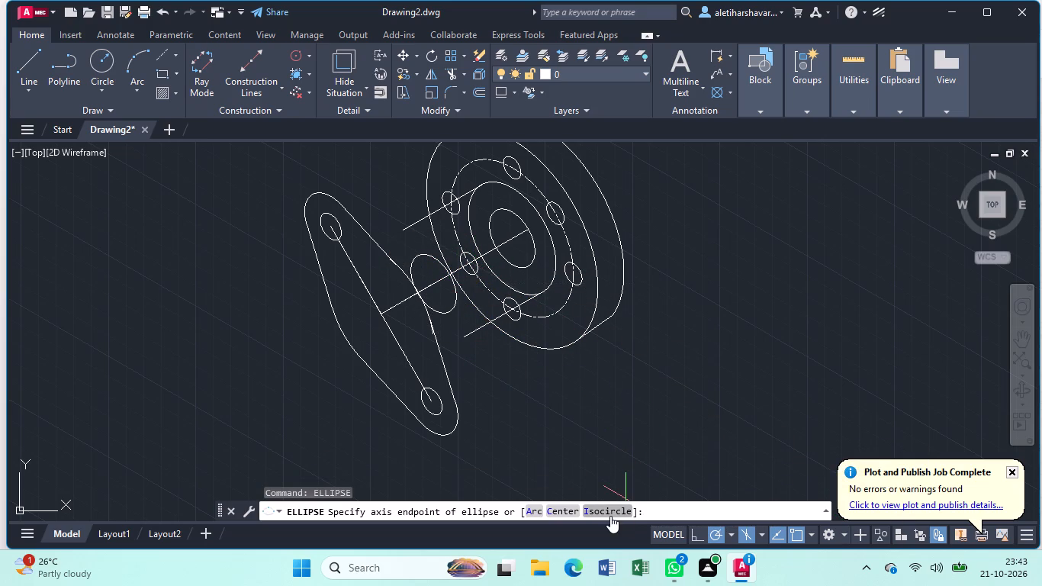
pyautogui.click(606, 509)
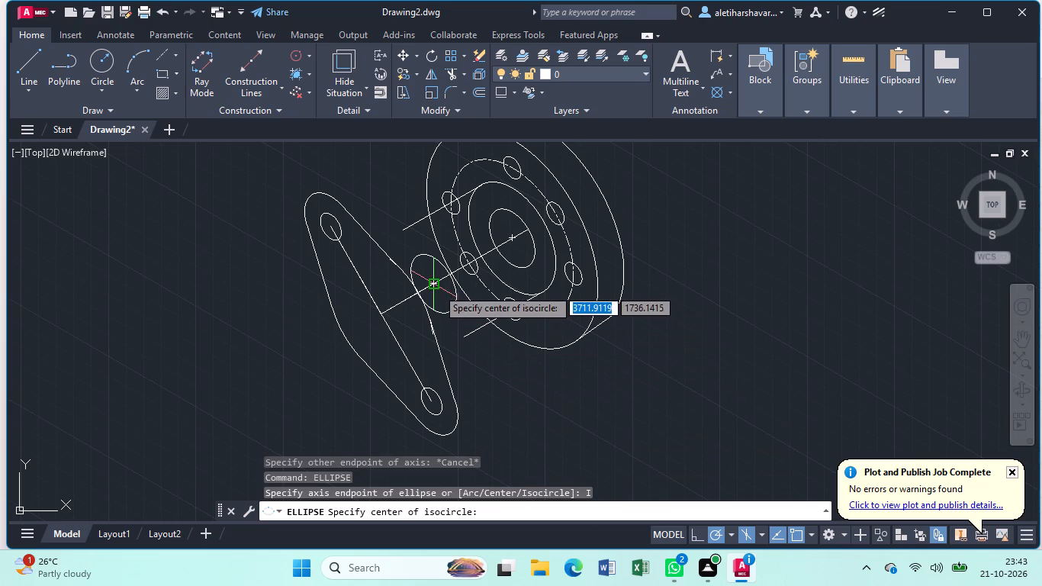
pyautogui.click(436, 287)
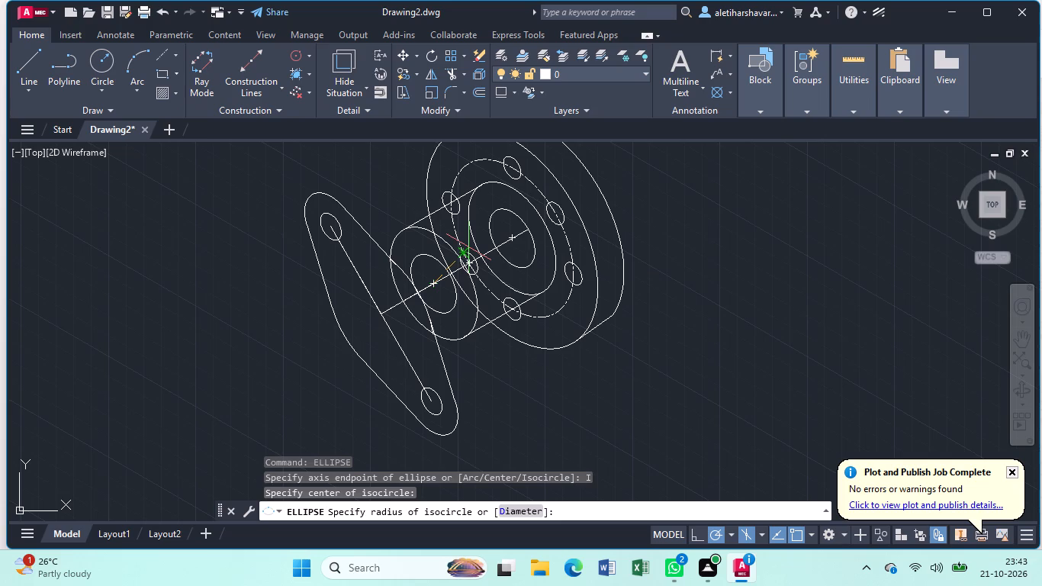
pyautogui.write('25')
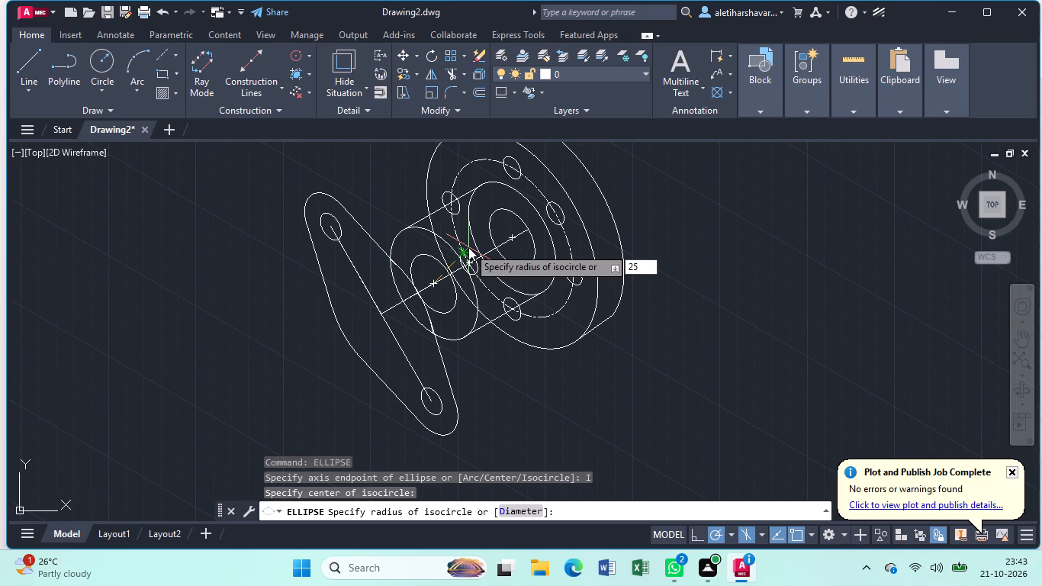
pyautogui.press('Return')
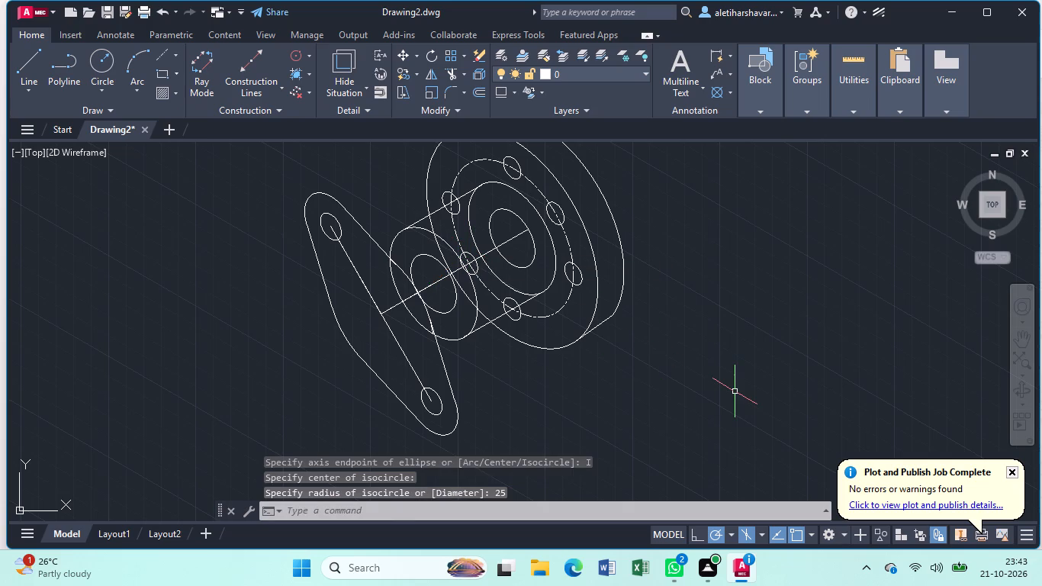
# Trim the arc pieces of the hub's radius 25 isocircle that lie between its side lines, facing the disc.
pyautogui.write('tr')
pyautogui.press('Return')
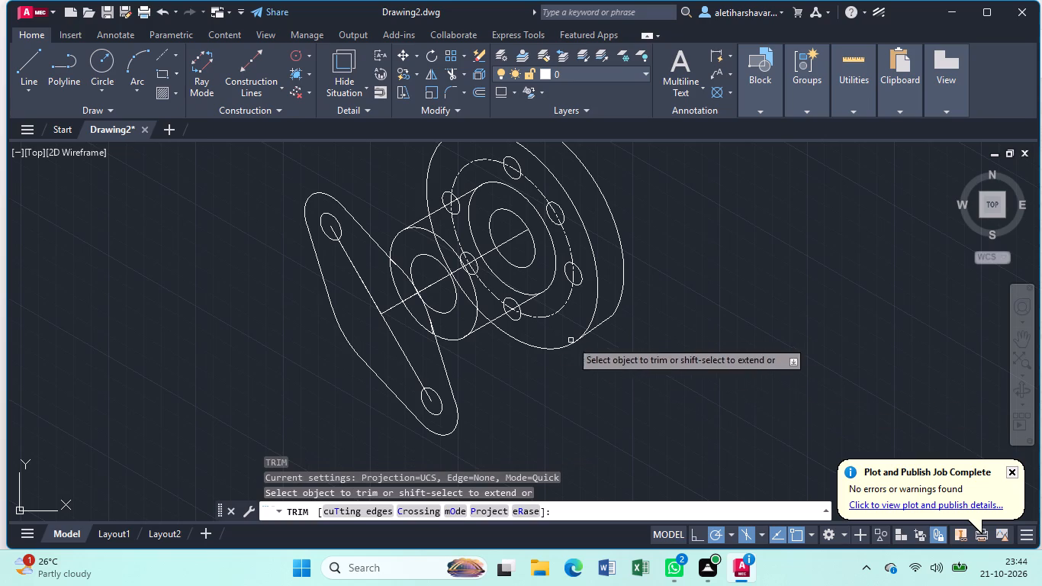
pyautogui.click(441, 237)
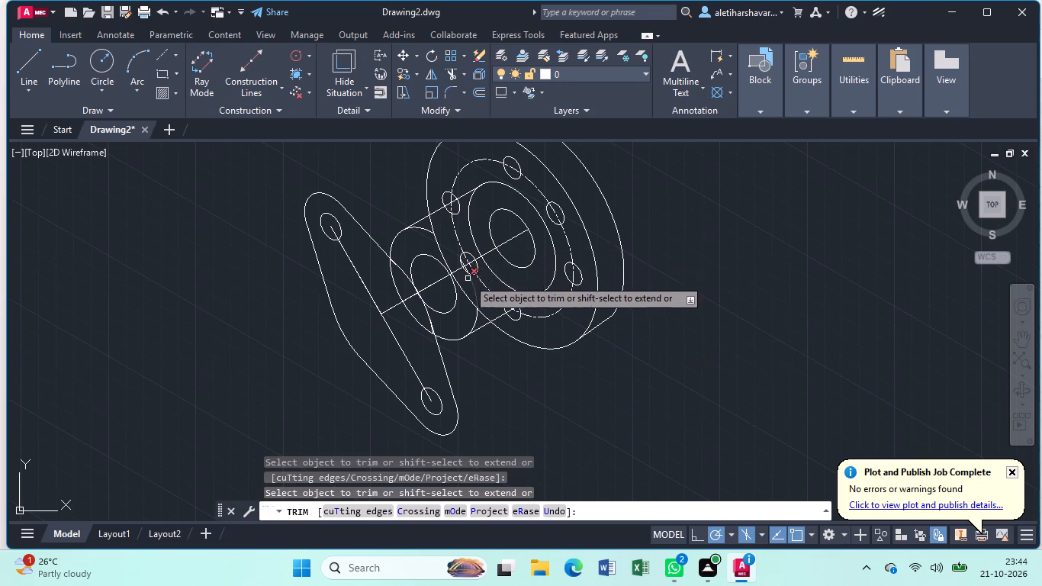
pyautogui.click(475, 286)
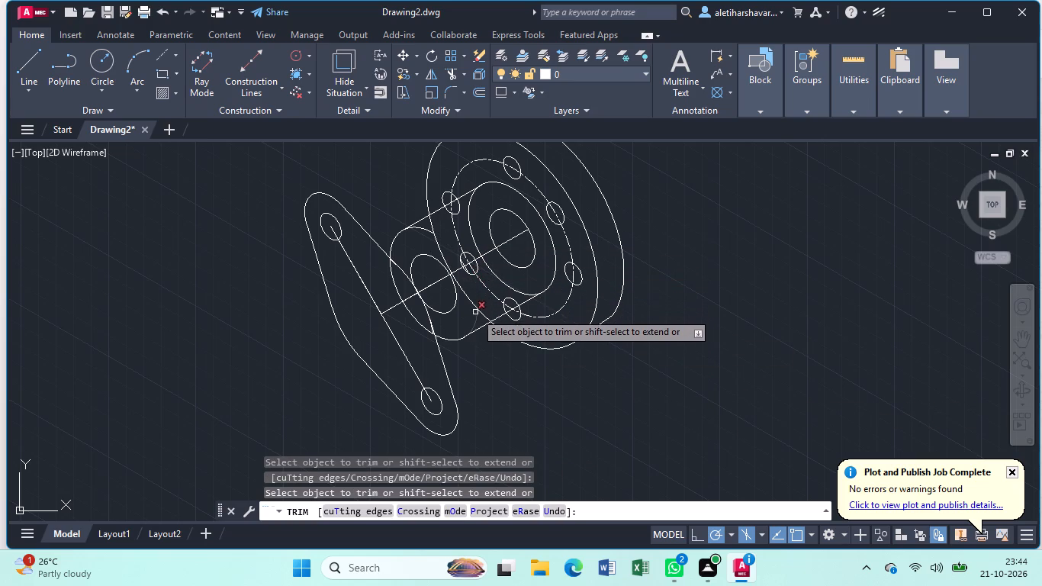
pyautogui.click(475, 317)
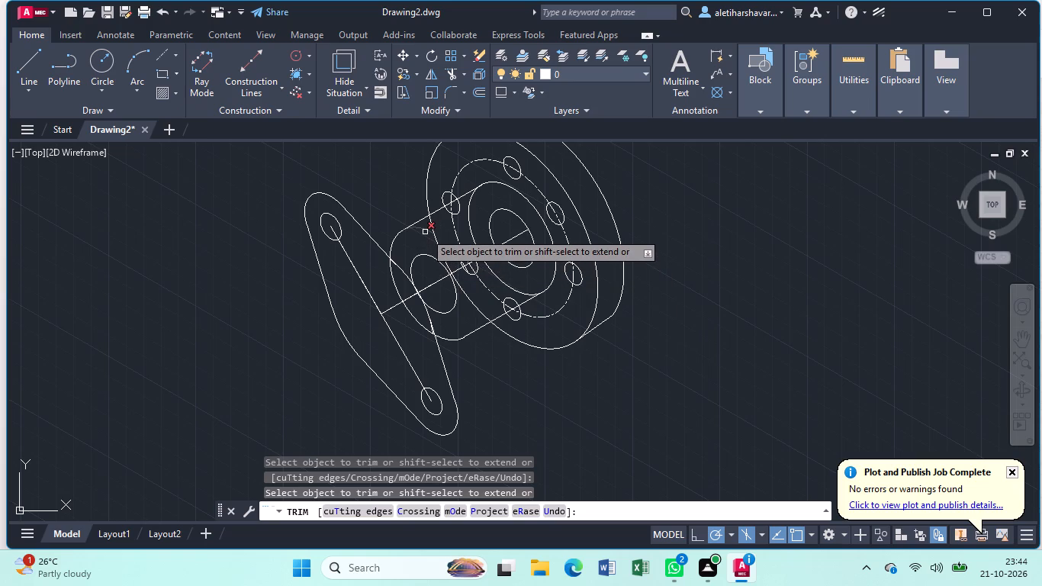
pyautogui.click(425, 232)
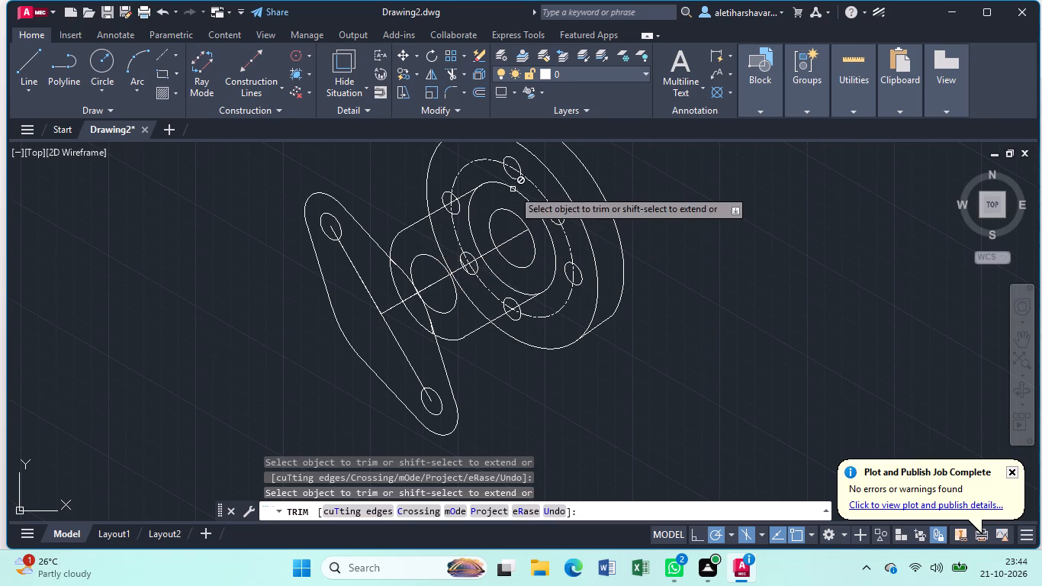
pyautogui.click(468, 221)
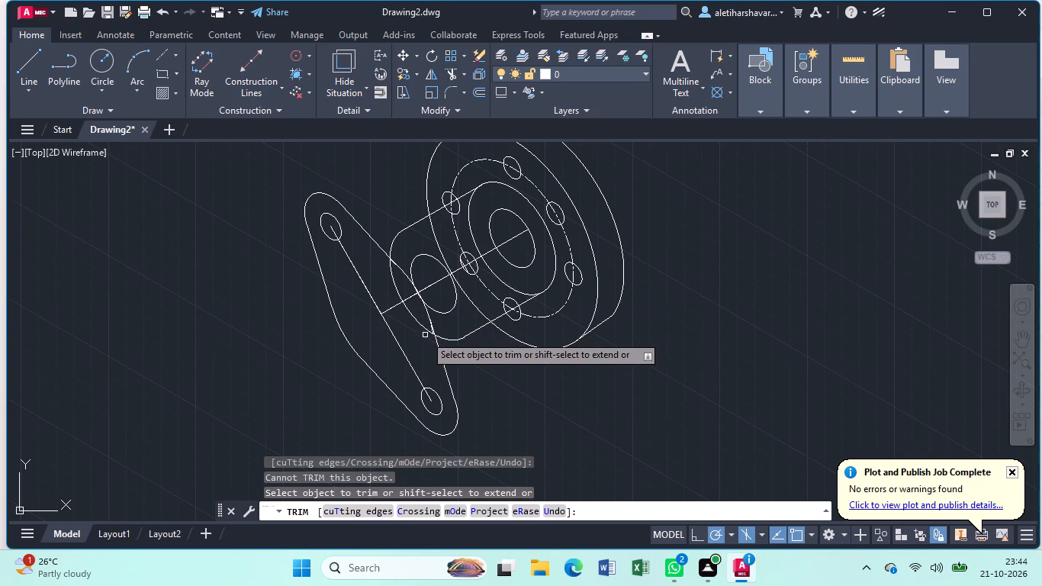
pyautogui.press('Escape')
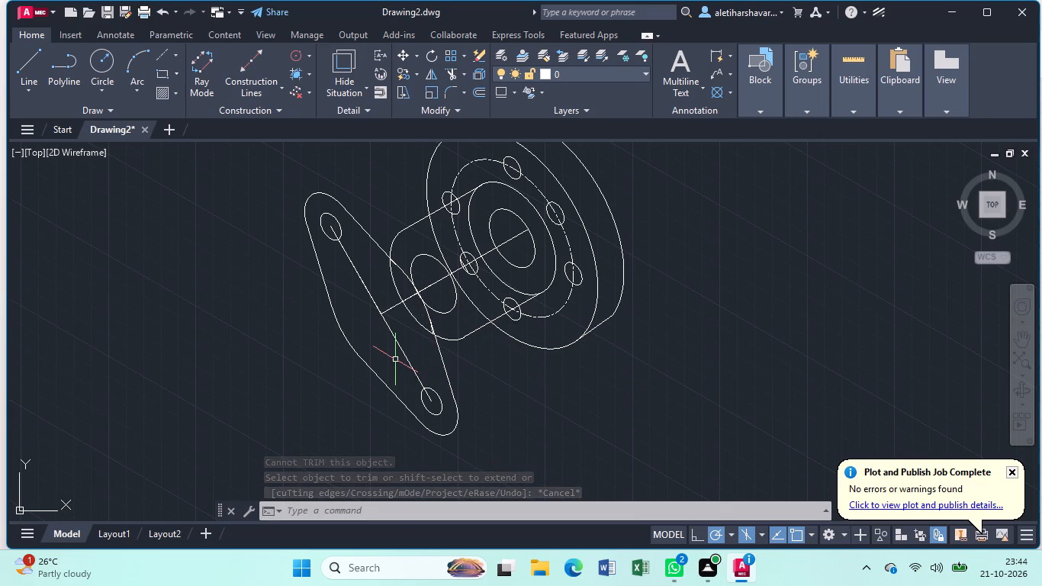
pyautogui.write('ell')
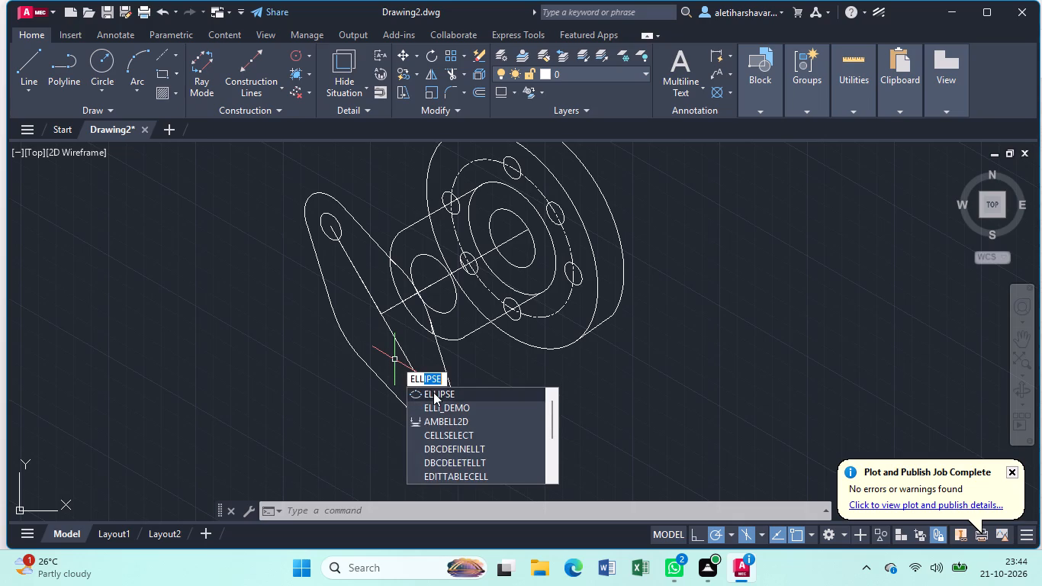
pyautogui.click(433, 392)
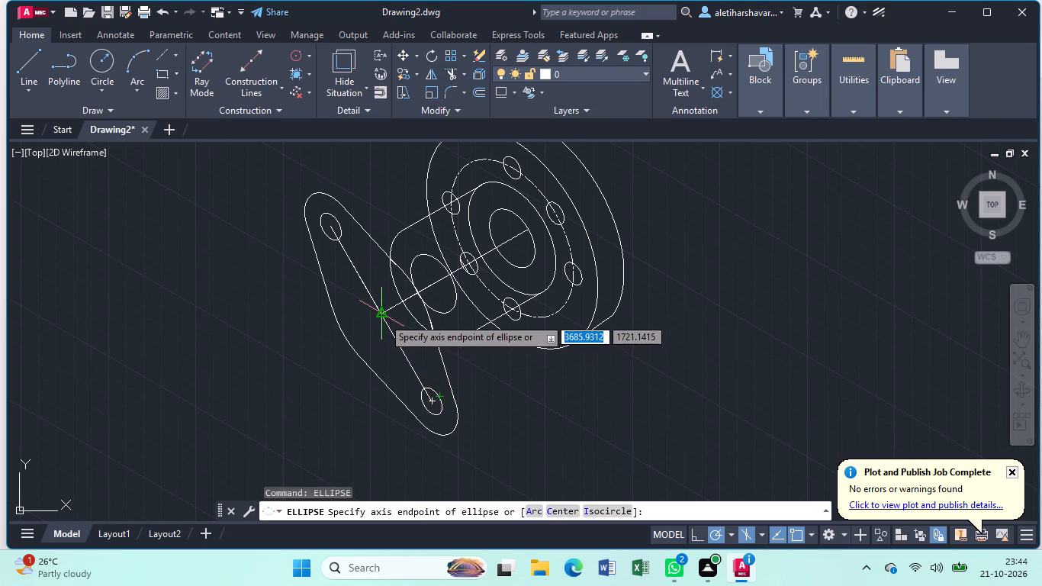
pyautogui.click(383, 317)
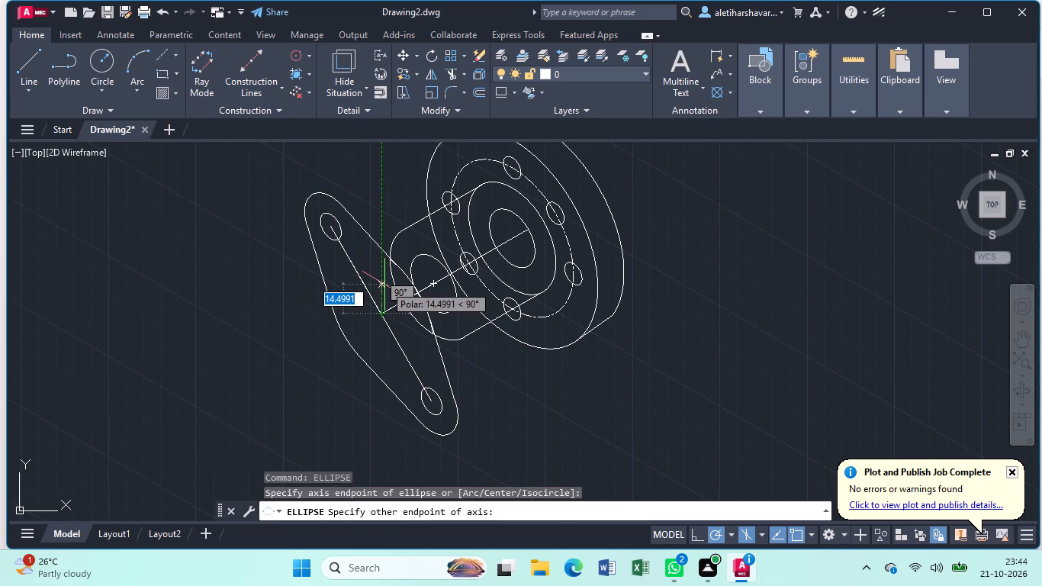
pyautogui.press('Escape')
# Draw a radius 17.5 isocircle at the centre of the two-lugged end flange, where the axis line ends.
pyautogui.write('ell')
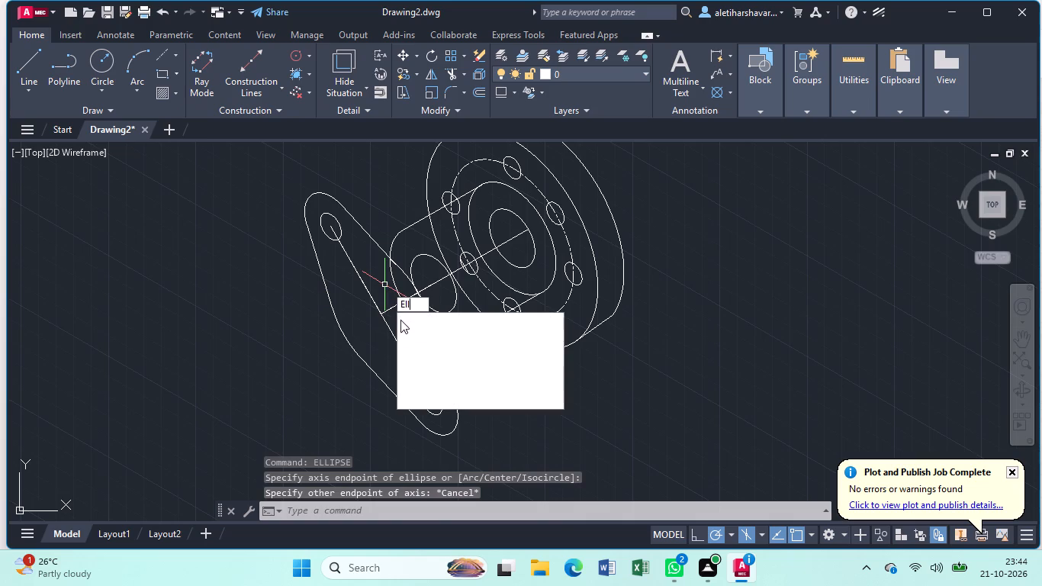
pyautogui.click(425, 319)
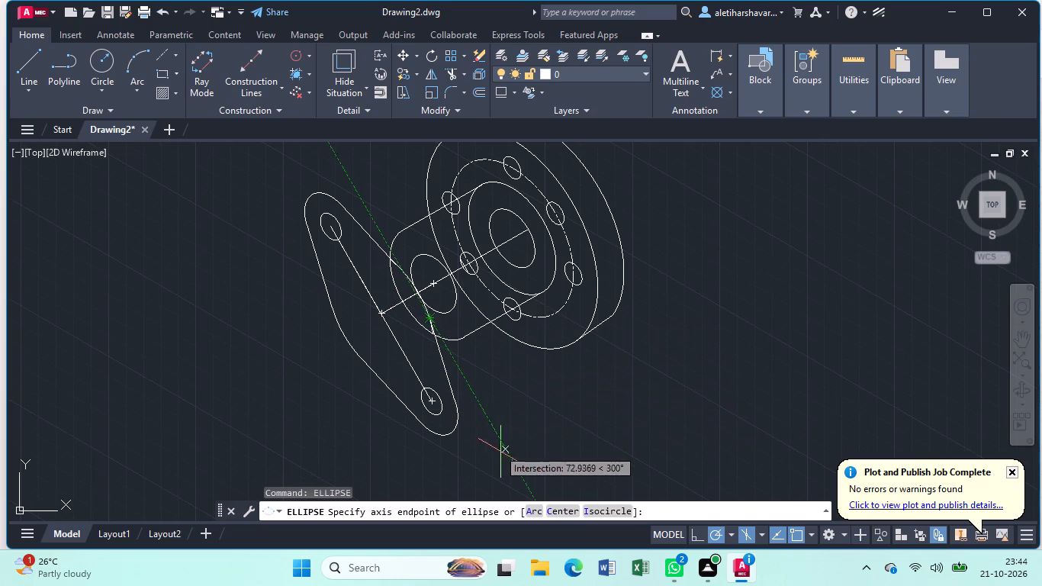
pyautogui.click(601, 510)
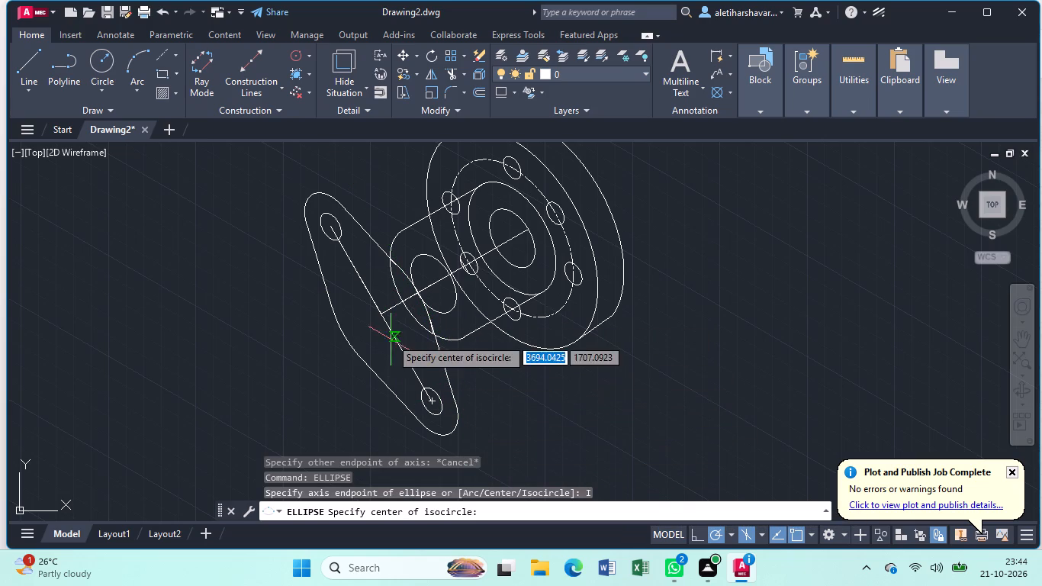
pyautogui.click(384, 318)
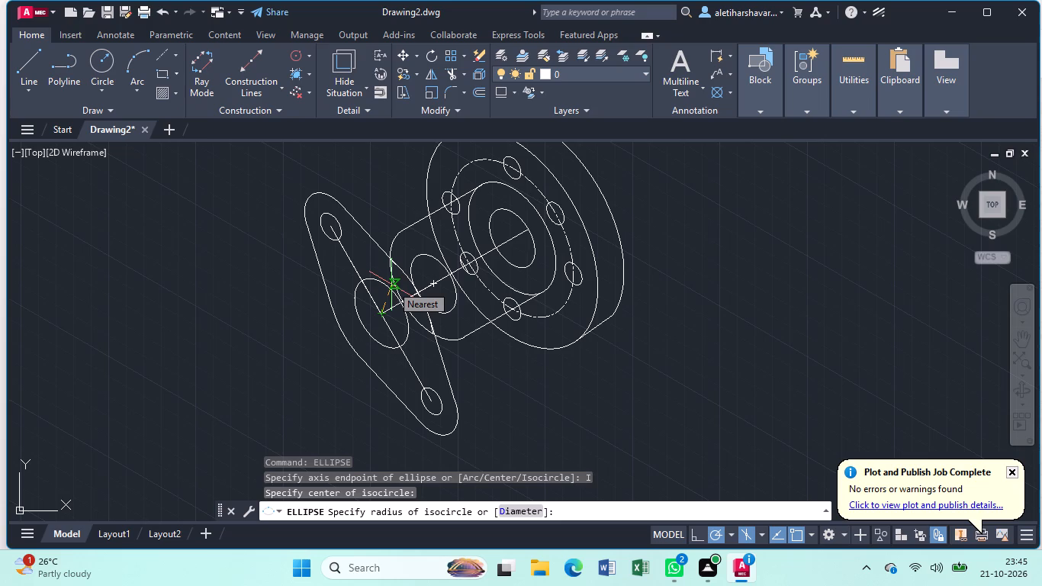
pyautogui.write('17')
pyautogui.press('.')
pyautogui.press('5')
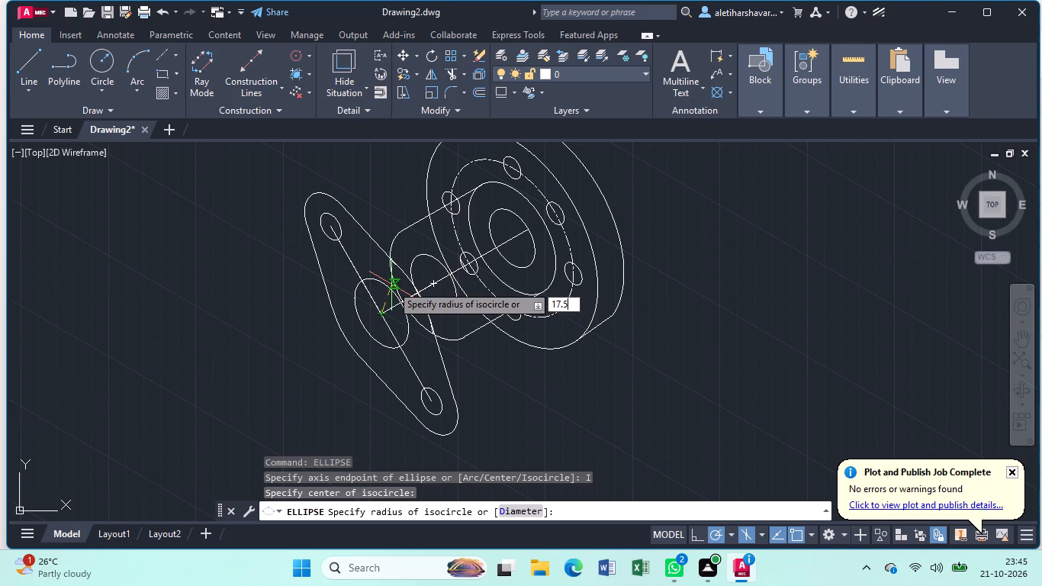
pyautogui.press('Return')
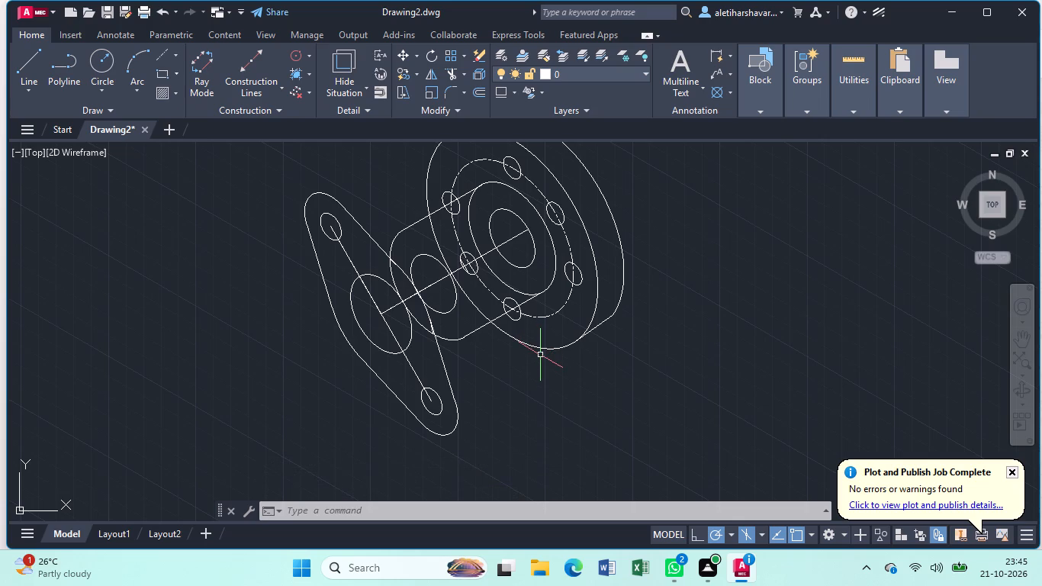
# Copy the two-lugged flange's outer outline from the bore centre along the 30° axis by about 12.3 units towards the disc.
pyautogui.click(444, 369)
pyautogui.click(400, 272)
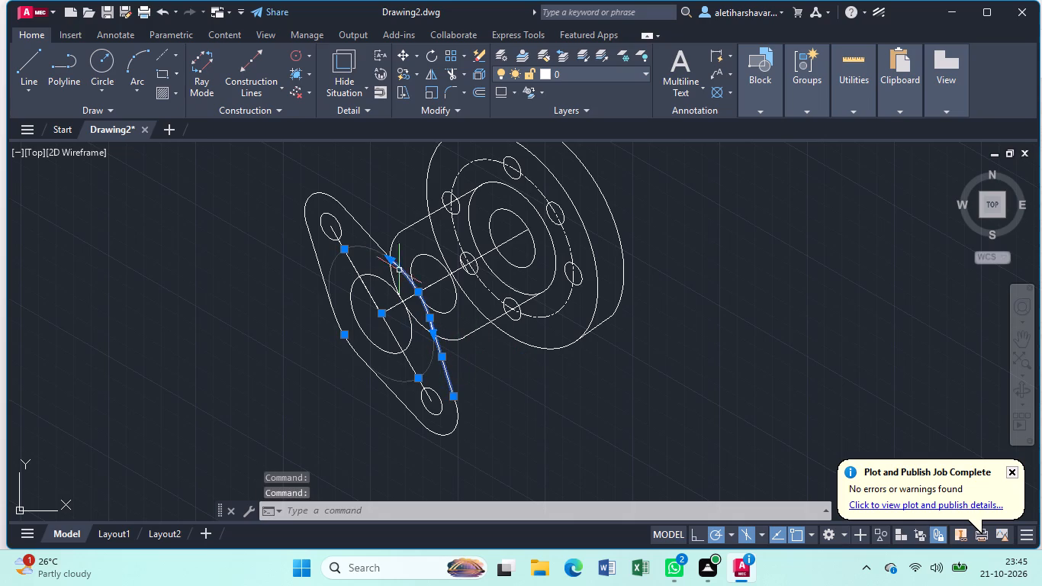
pyautogui.click(357, 222)
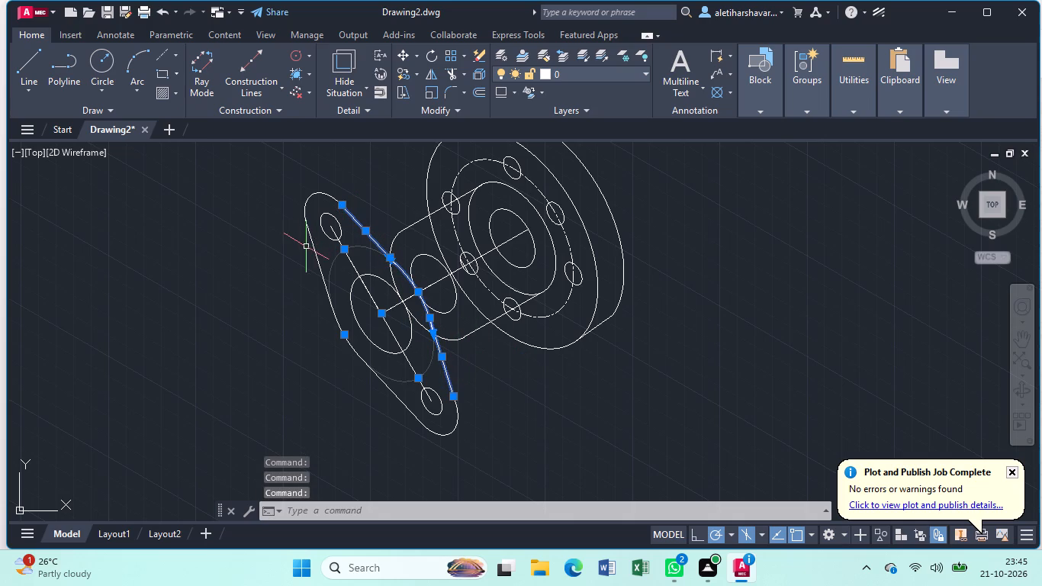
pyautogui.click(312, 250)
pyautogui.click(315, 192)
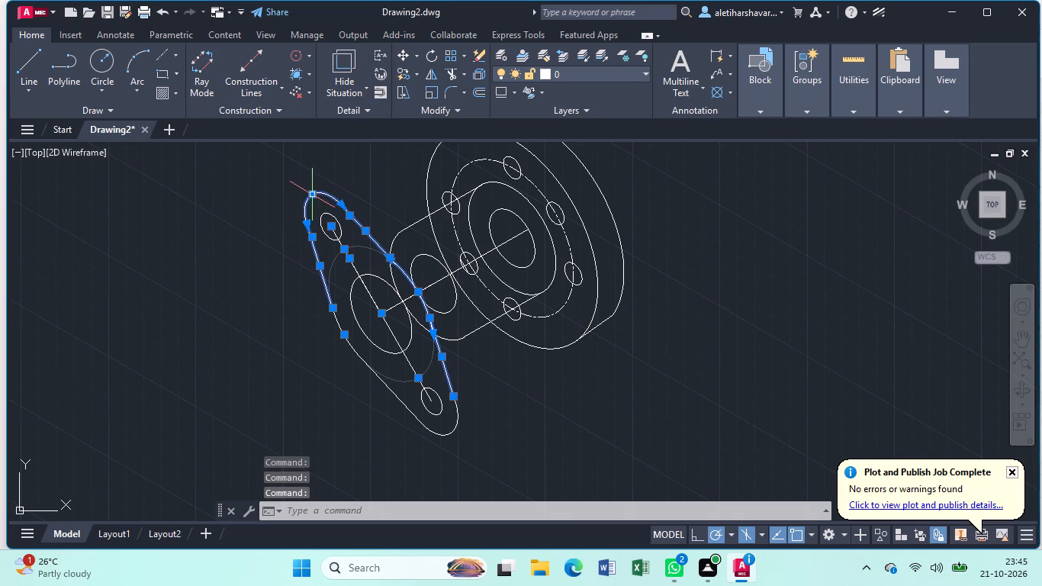
pyautogui.click(450, 433)
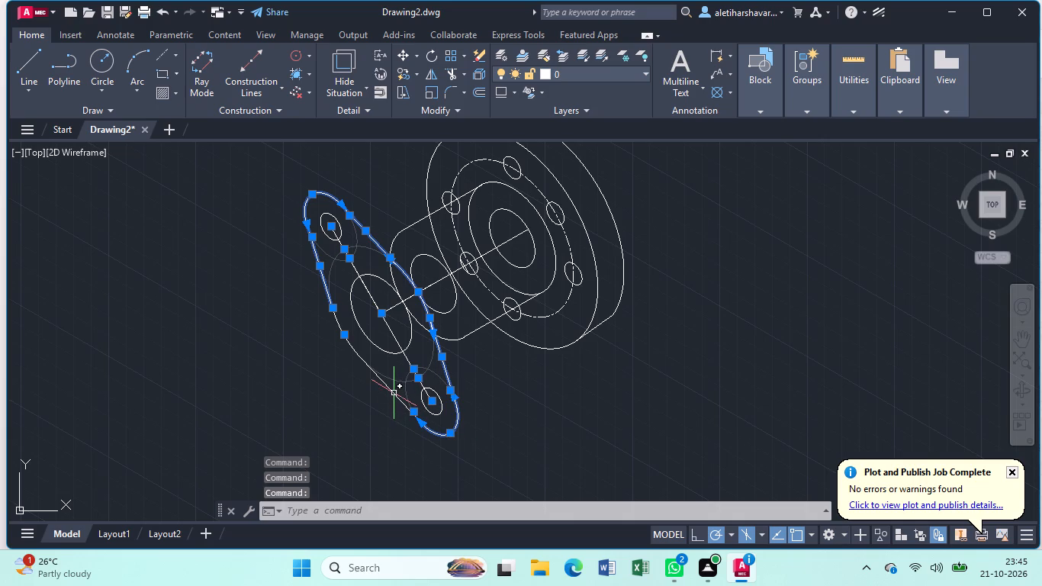
pyautogui.click(393, 393)
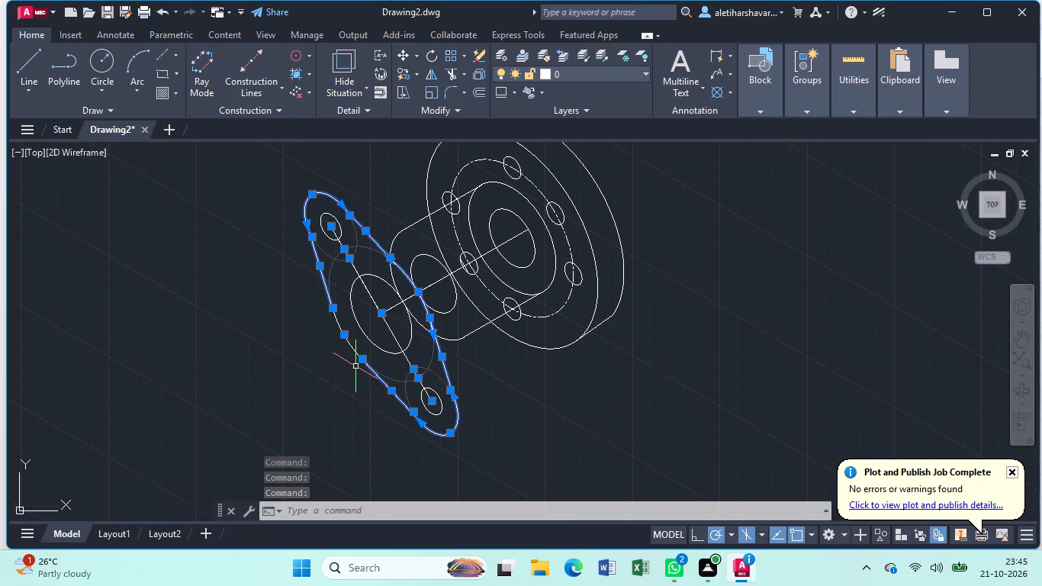
pyautogui.scroll(2, 356, 360)
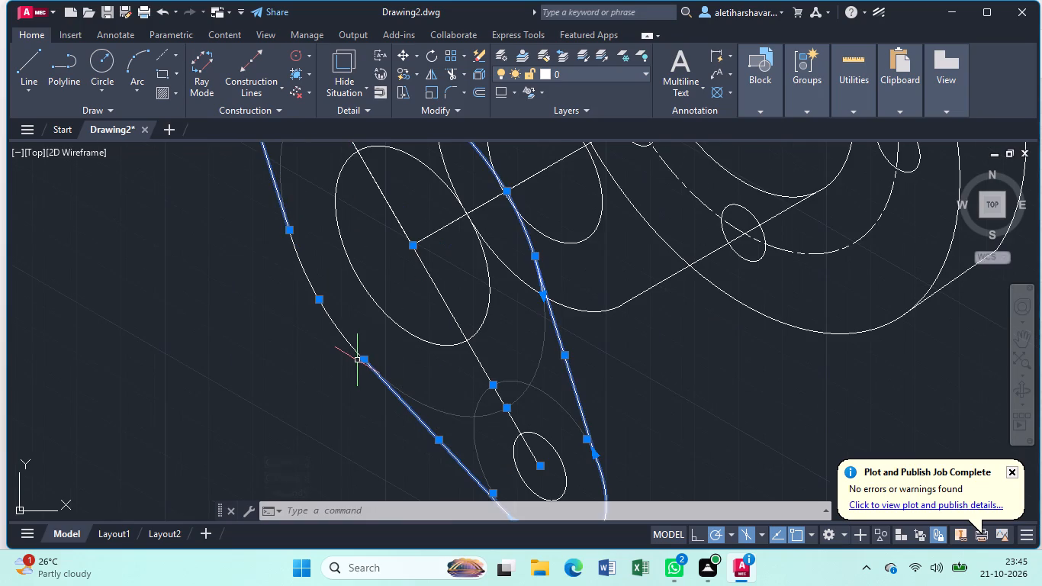
pyautogui.scroll(-1, 357, 360)
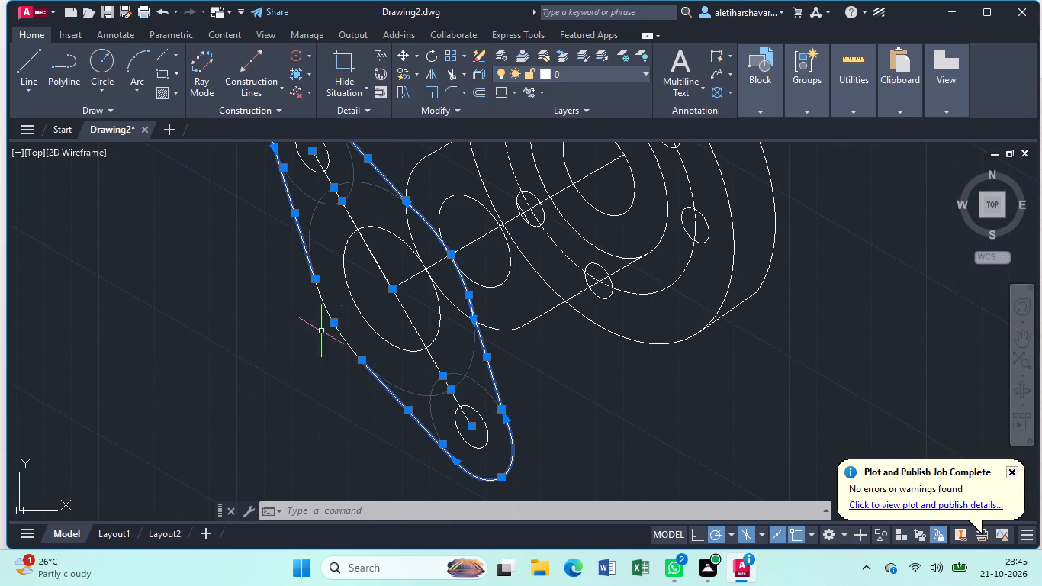
pyautogui.write('co')
pyautogui.press('Return')
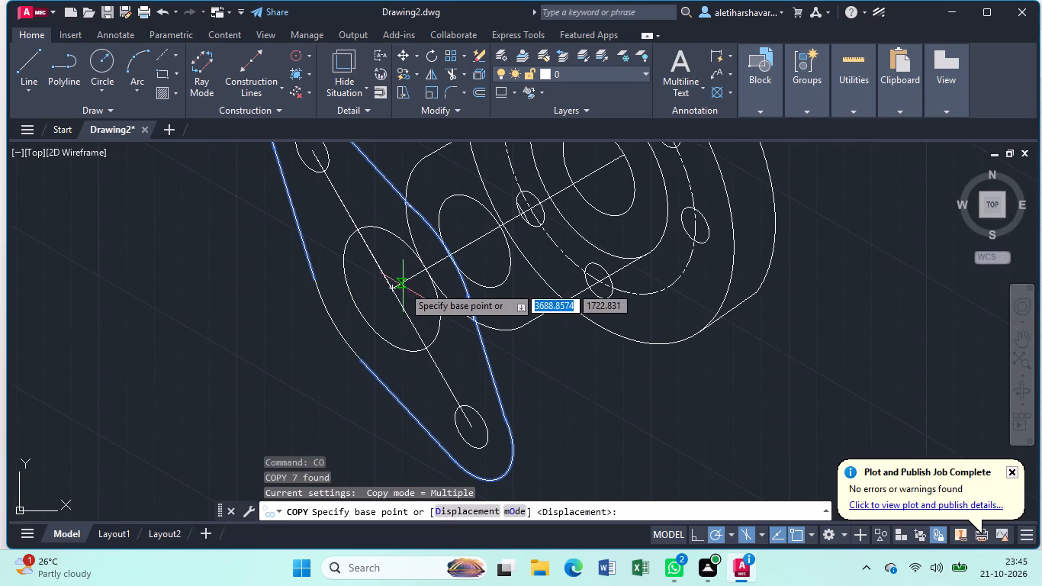
pyautogui.click(391, 288)
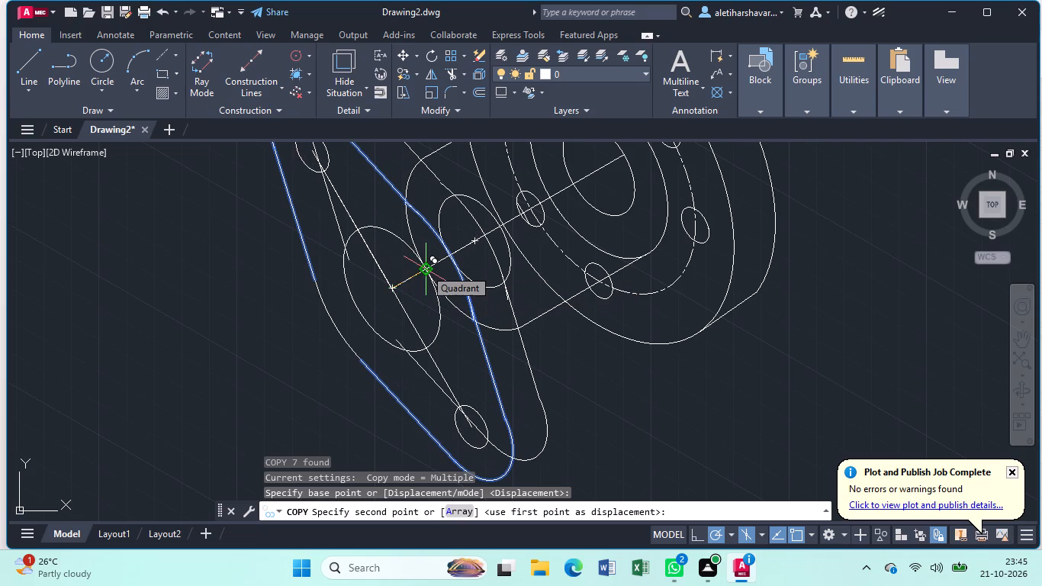
pyautogui.click(425, 269)
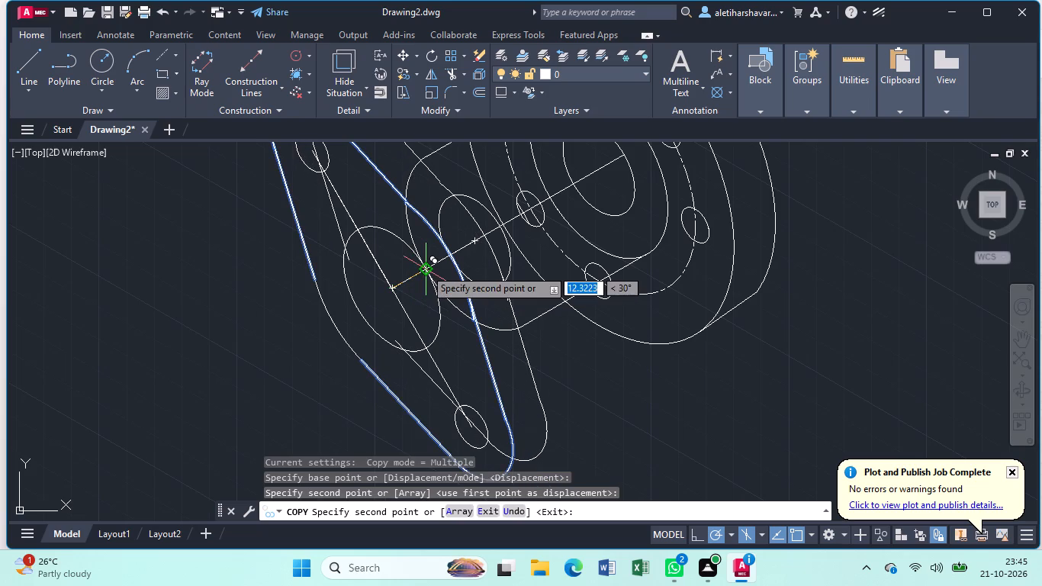
pyautogui.press('Escape')
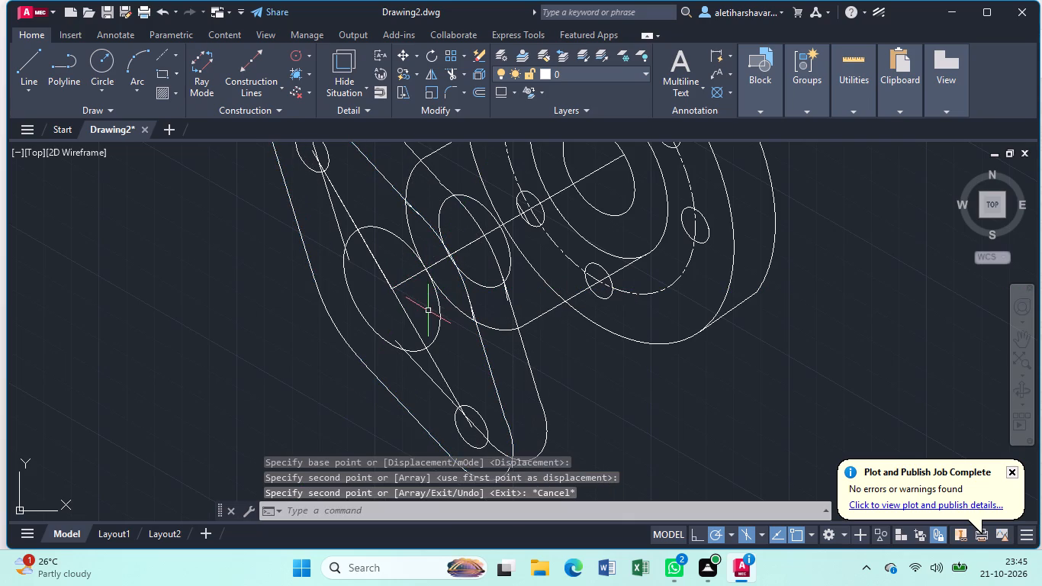
# Erase the two construction lines joining the lugged flange's centre to its lug hole centres.
pyautogui.scroll(-1, 427, 314)
pyautogui.click(411, 311)
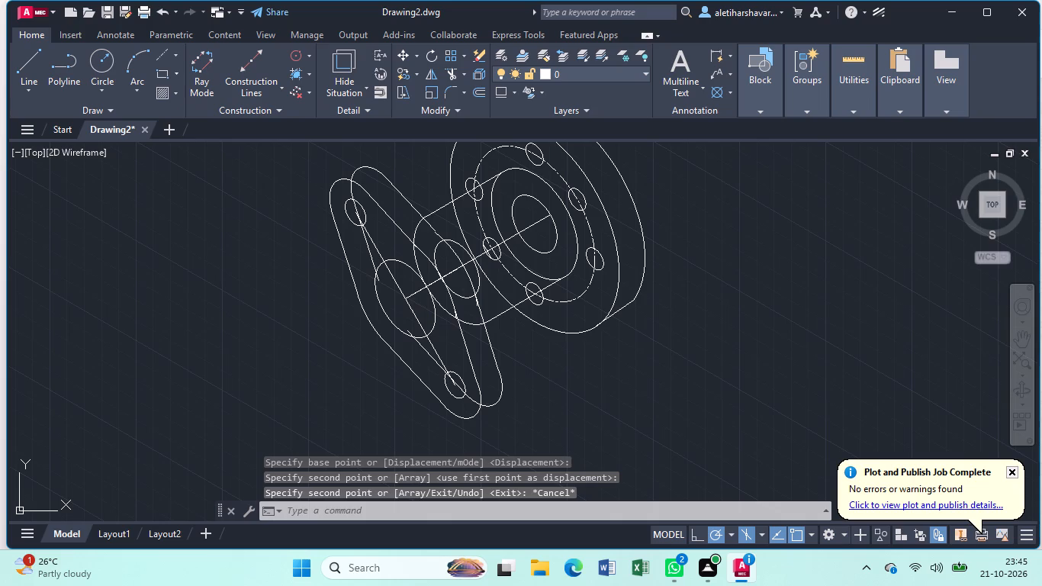
pyautogui.press('Delete')
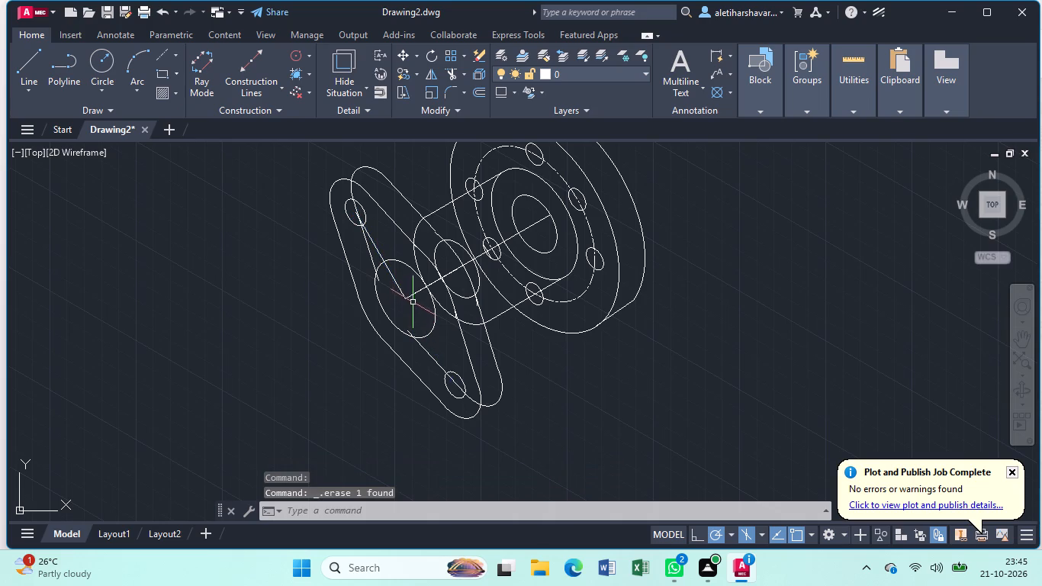
pyautogui.click(400, 291)
pyautogui.press('Delete')
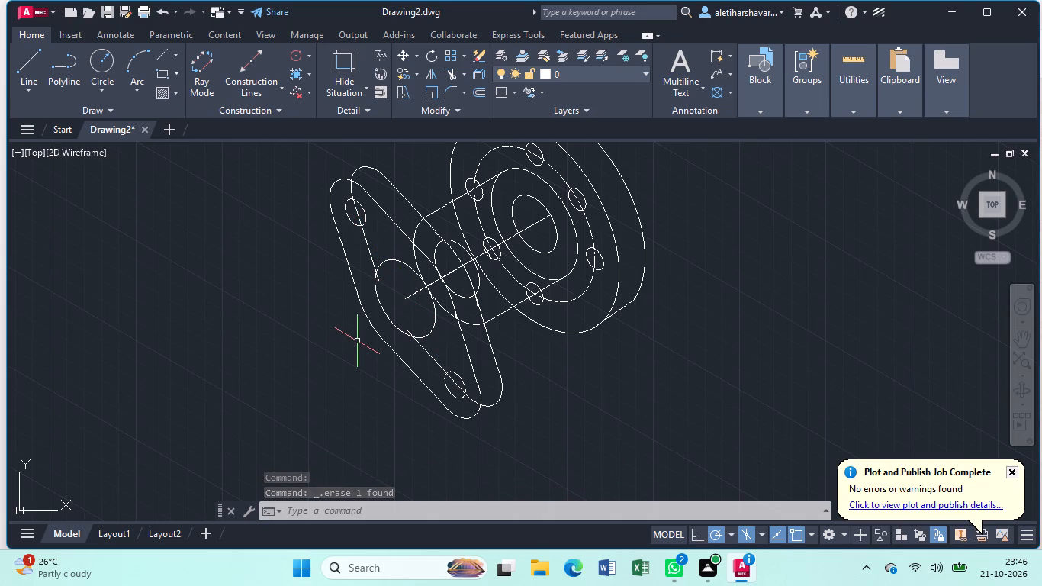
# Trim the copied outline's hidden segments that cross the front face, the bore and both lug holes of the end flange.
pyautogui.write('tr')
pyautogui.press('Return')
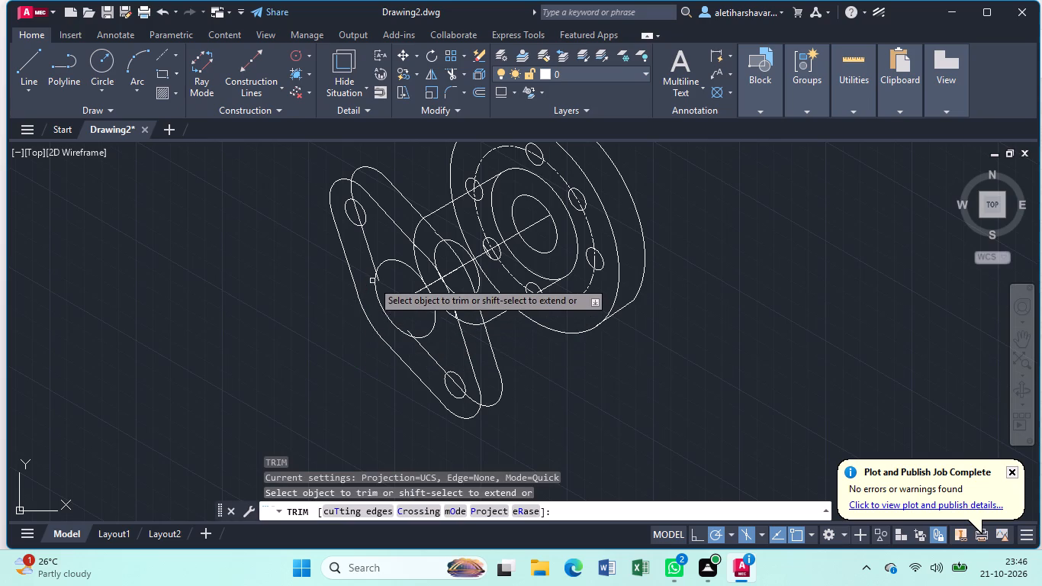
pyautogui.click(371, 262)
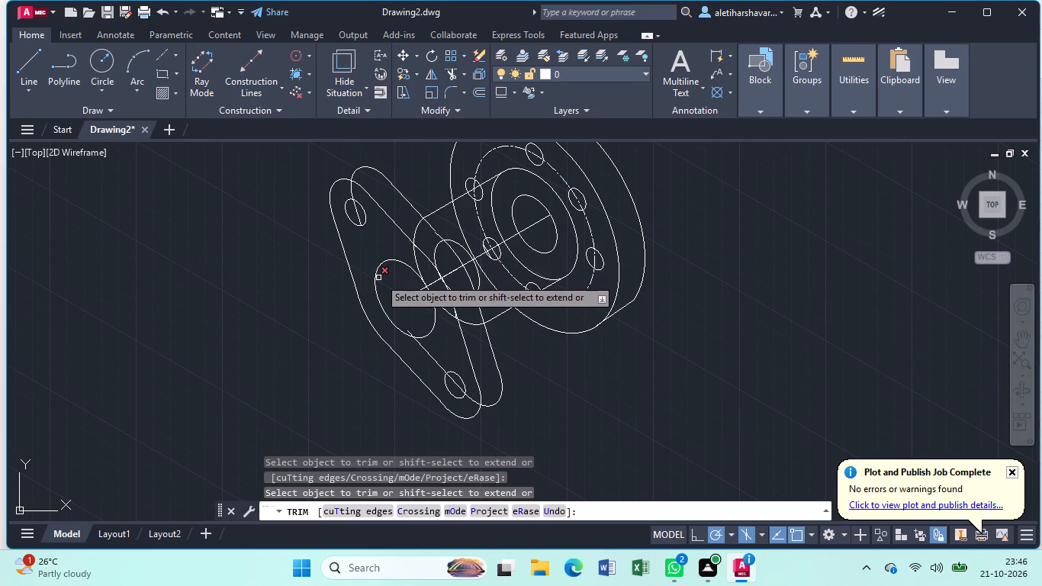
pyautogui.click(380, 279)
pyautogui.click(416, 342)
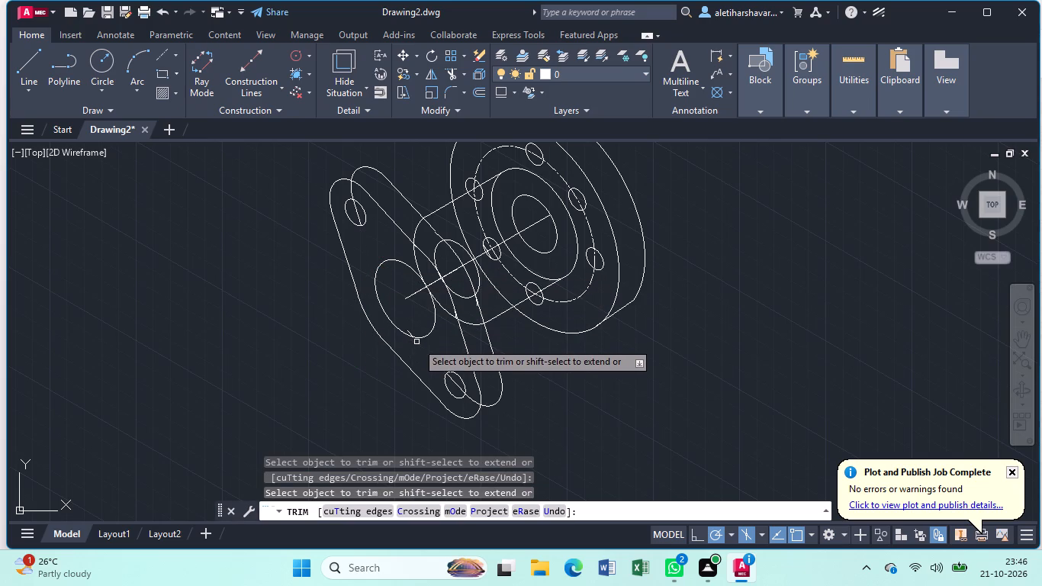
pyautogui.click(411, 333)
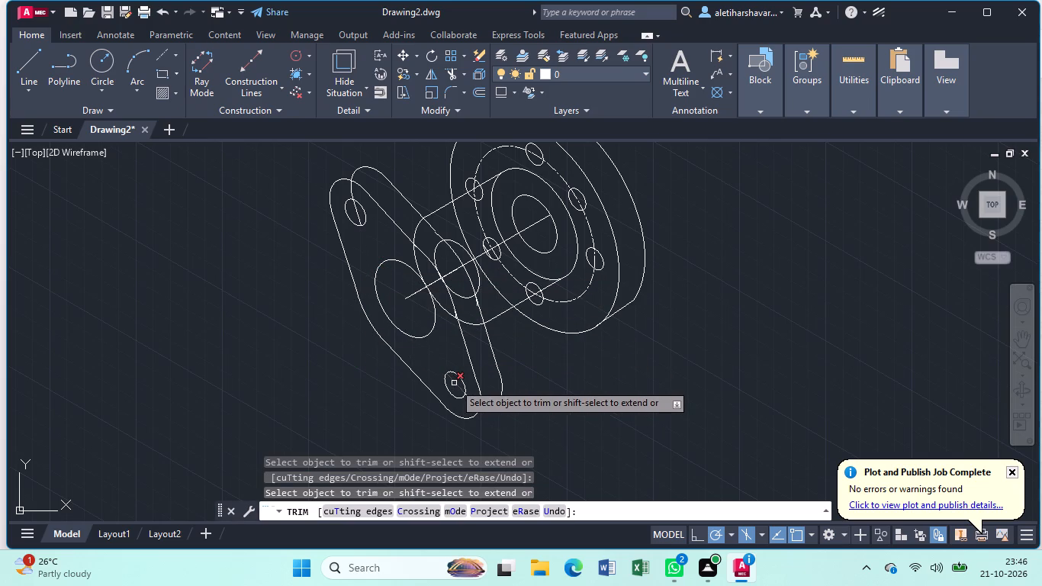
pyautogui.click(454, 383)
pyautogui.click(471, 397)
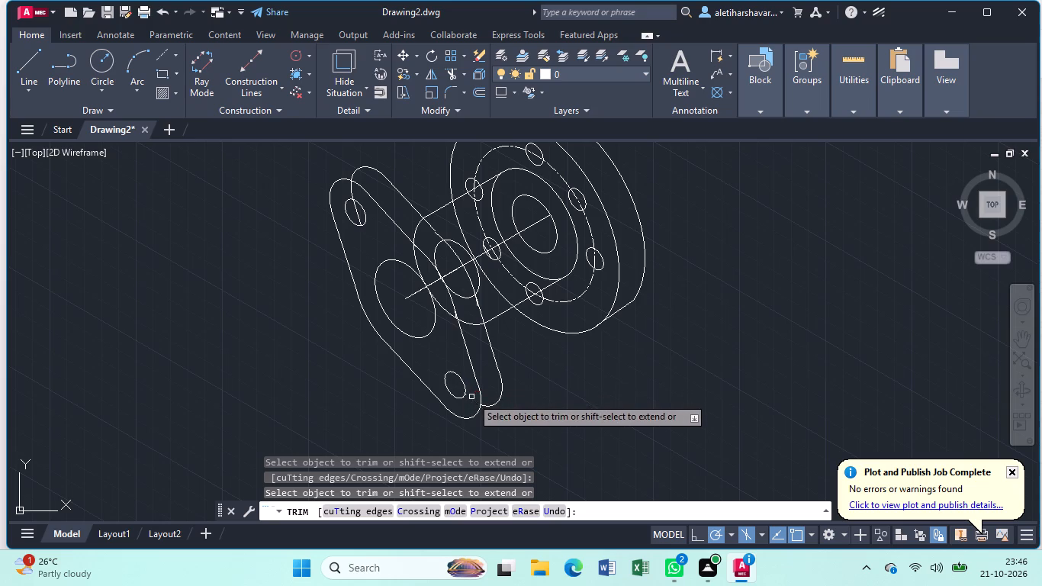
pyautogui.click(352, 193)
pyautogui.click(356, 213)
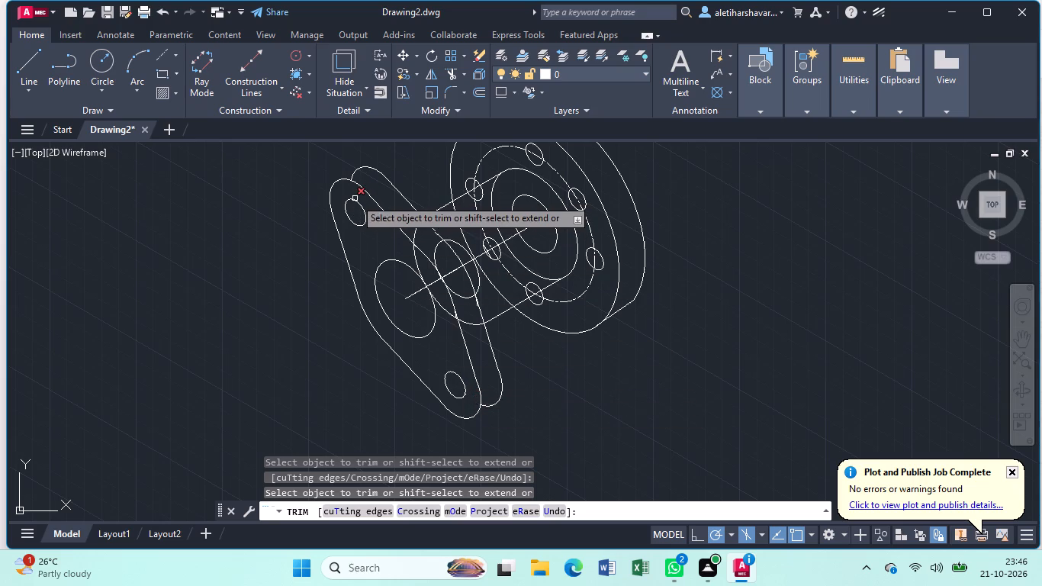
pyautogui.click(355, 198)
pyautogui.press('Escape')
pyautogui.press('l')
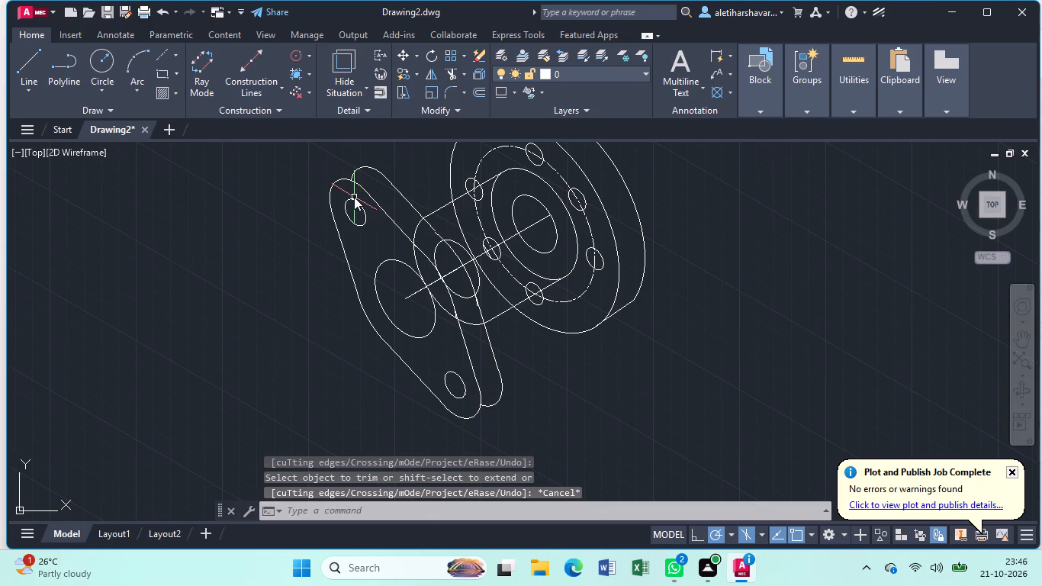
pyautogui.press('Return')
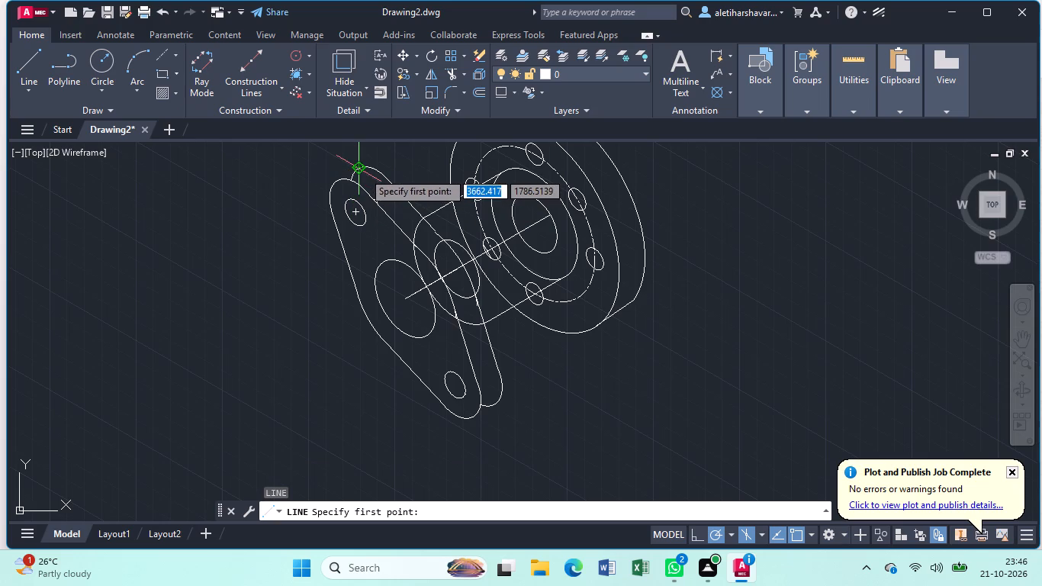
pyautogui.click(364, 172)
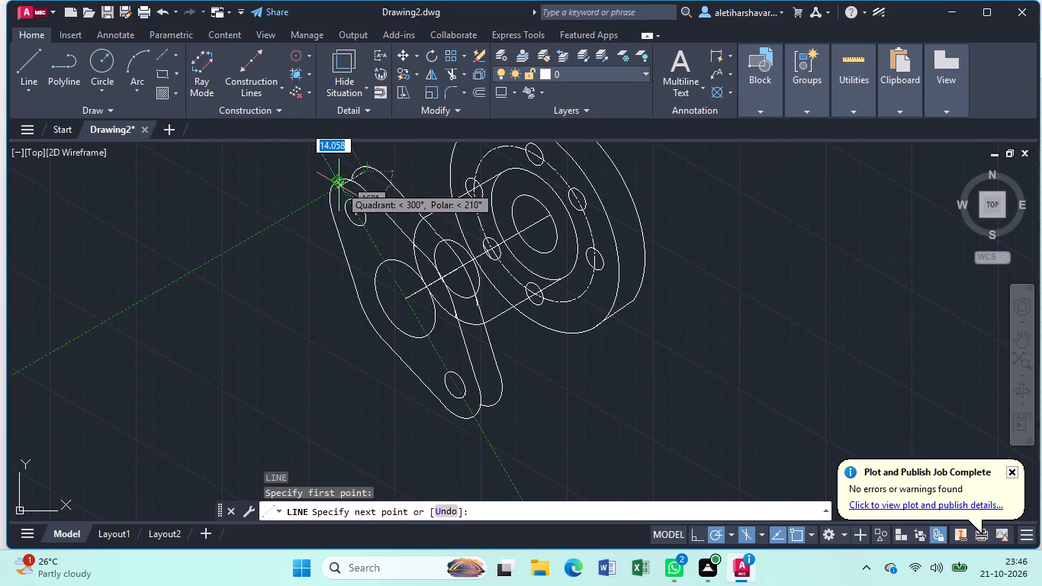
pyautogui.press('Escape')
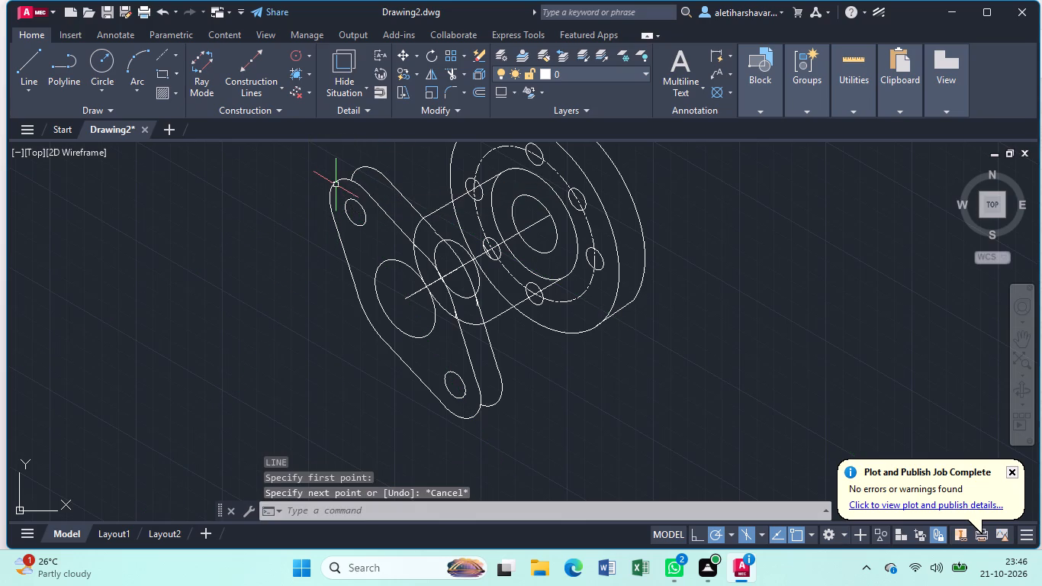
# Draw a line about 12 units long joining the back and front outlines at the upper lug's rounded end.
pyautogui.press('l')
pyautogui.press('Return')
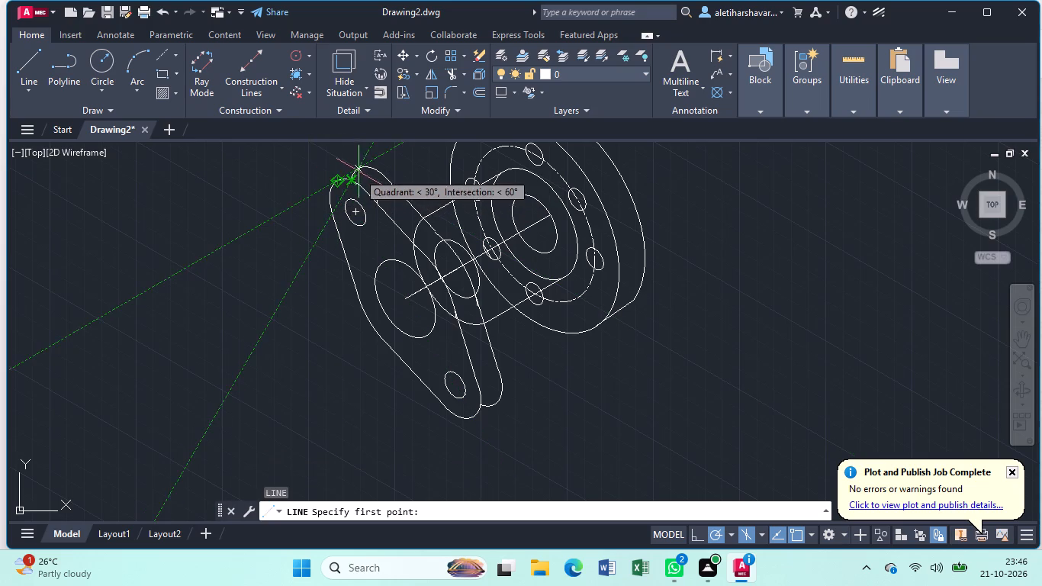
pyautogui.click(361, 169)
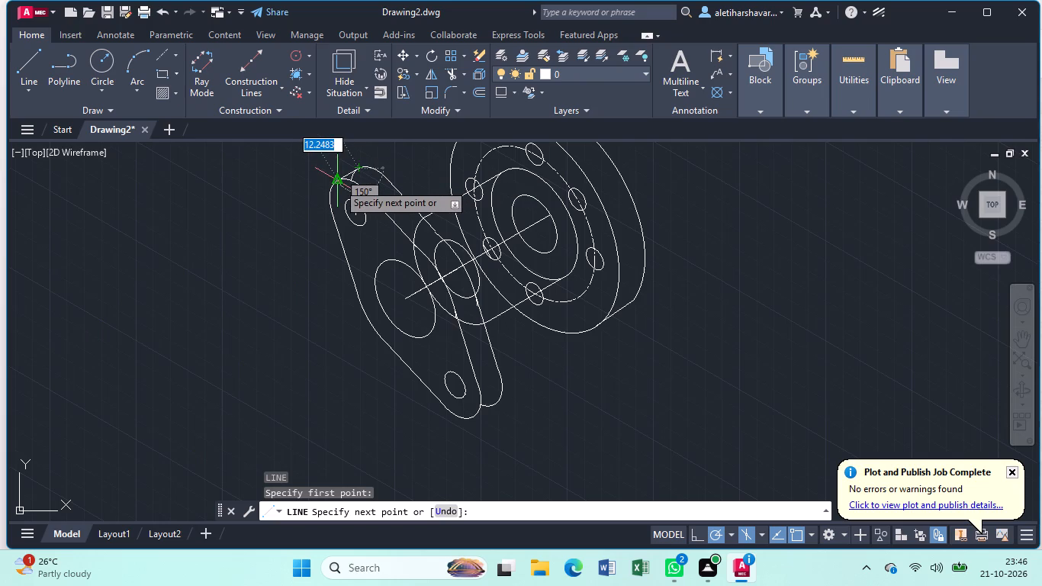
pyautogui.click(338, 183)
pyautogui.press('Escape')
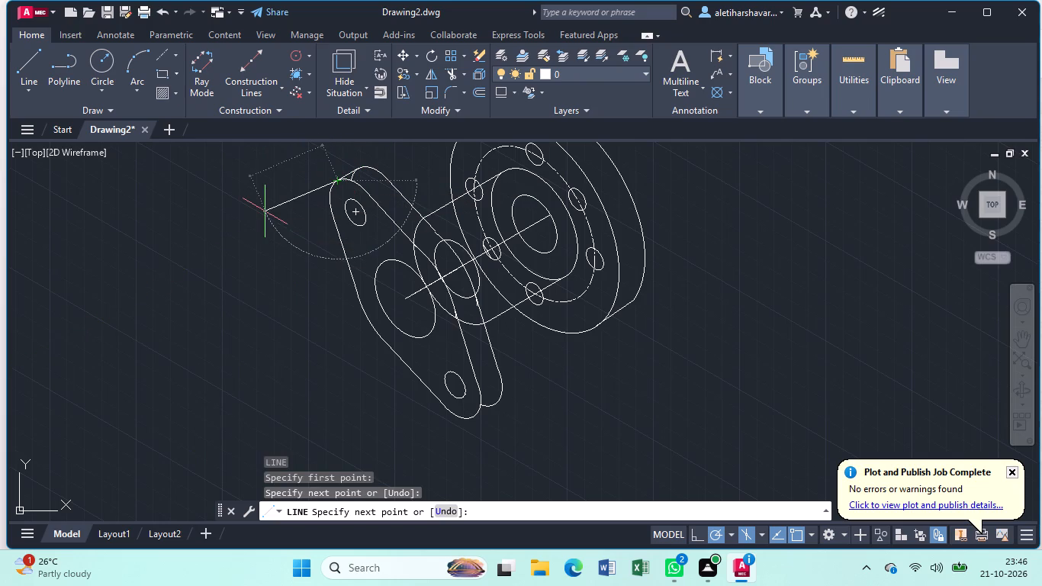
# Draw a line joining the back and front outlines at the lower lug's rounded end.
pyautogui.press('l')
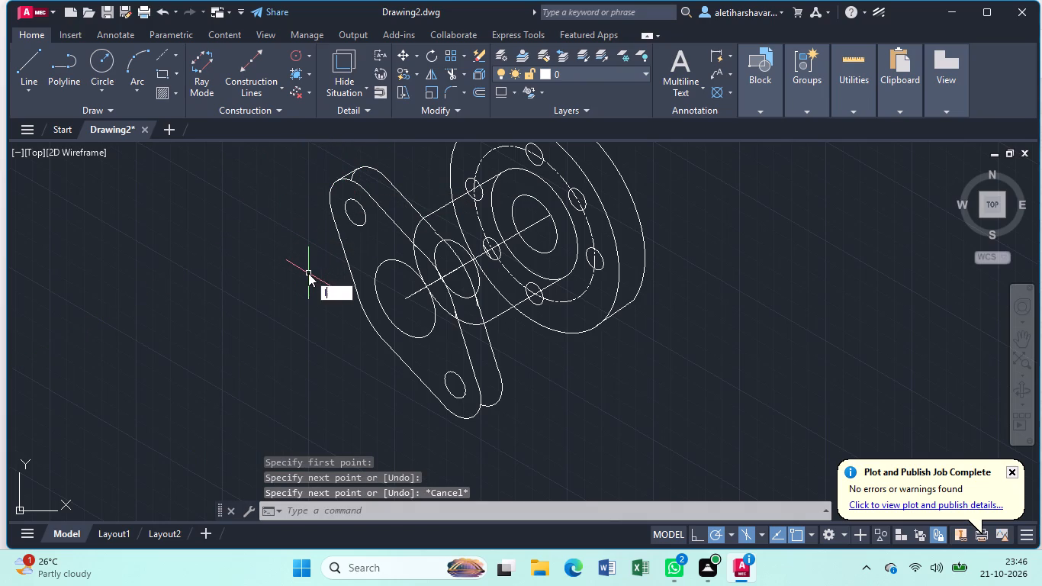
pyautogui.press('Return')
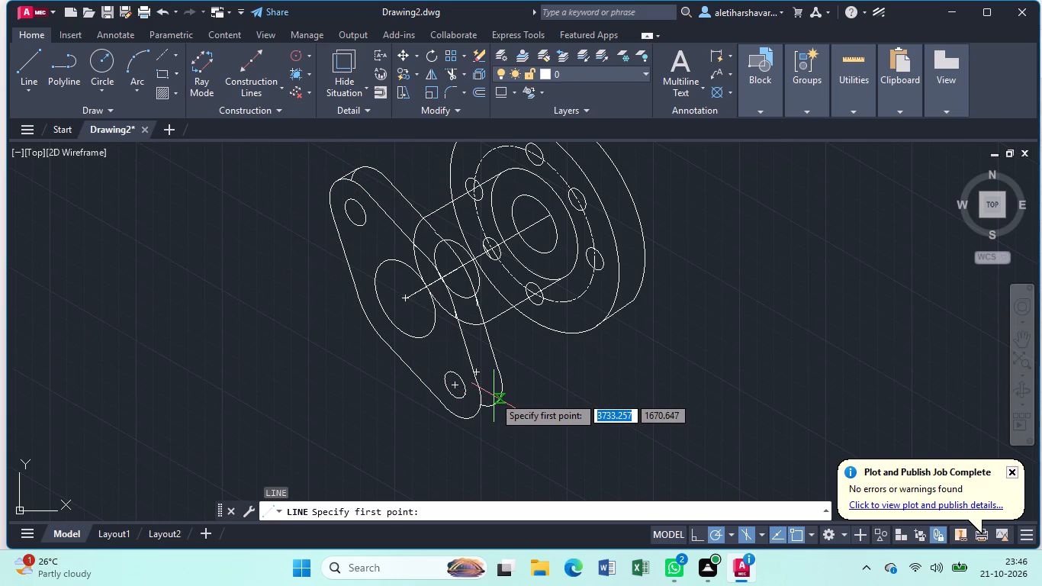
pyautogui.click(497, 394)
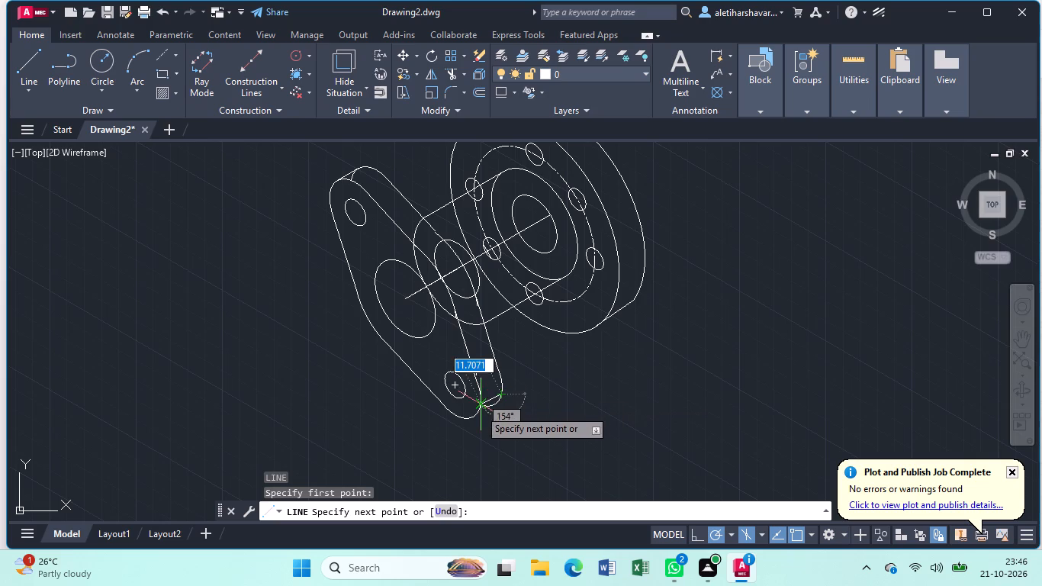
pyautogui.click(479, 412)
pyautogui.press('Escape')
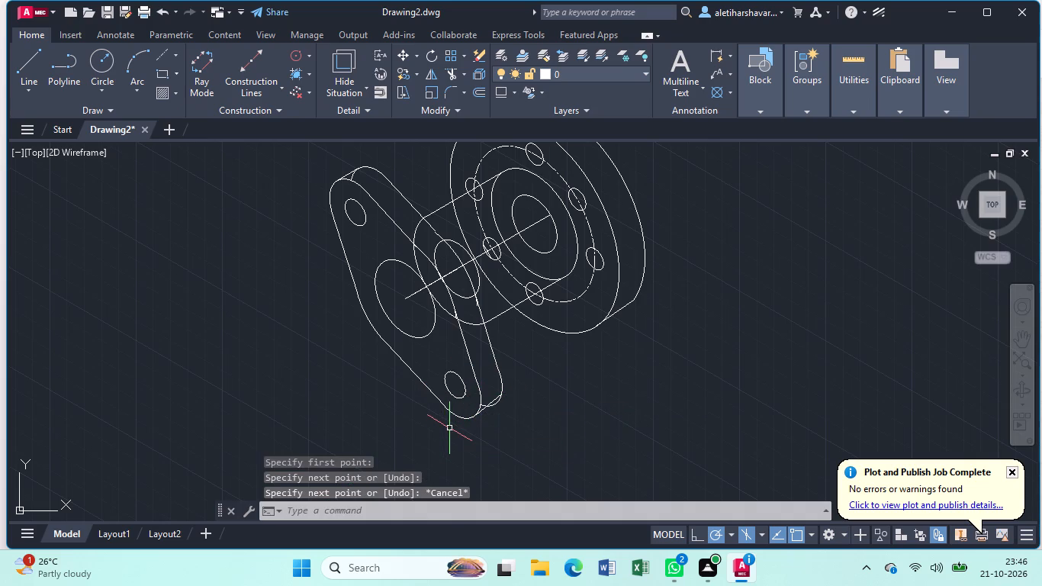
# Trim the back outline's leftover arcs beyond the joining lines at the end flange's lower and upper rounded ends.
pyautogui.write('tr')
pyautogui.press('Return')
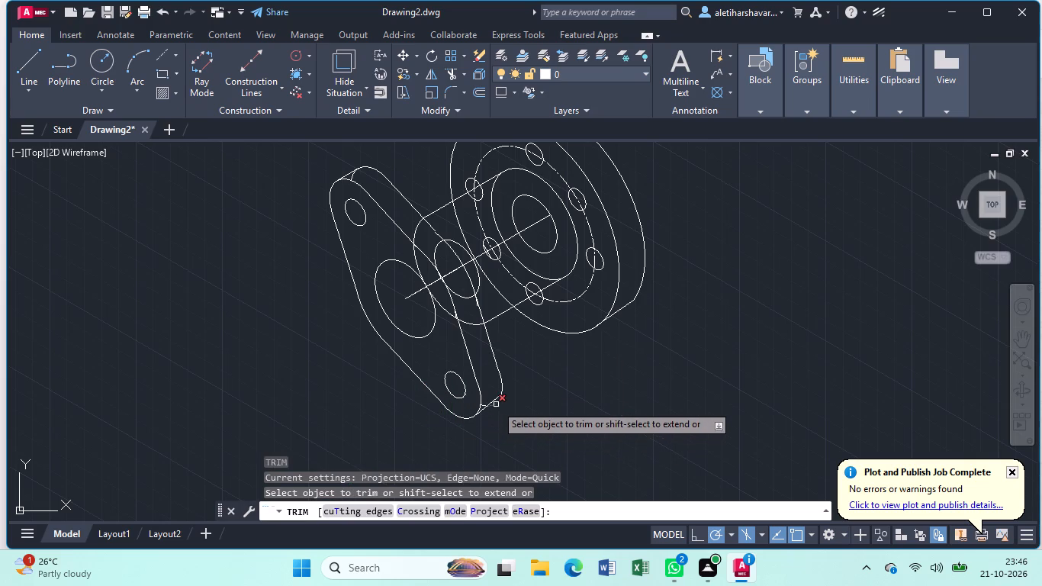
pyautogui.click(496, 404)
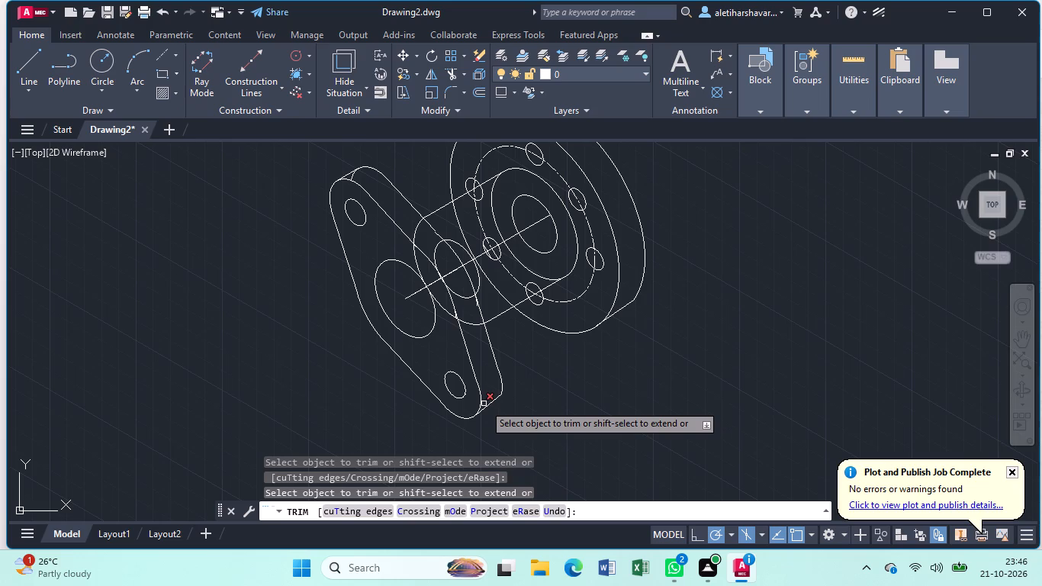
pyautogui.click(484, 404)
pyautogui.scroll(1, 484, 404)
pyautogui.scroll(-1, 483, 384)
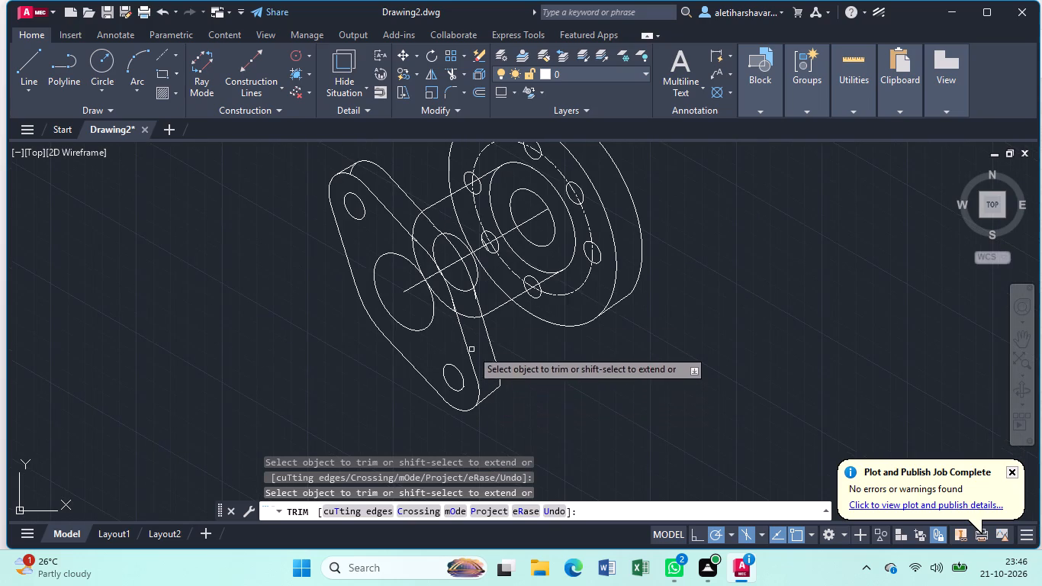
pyautogui.click(353, 172)
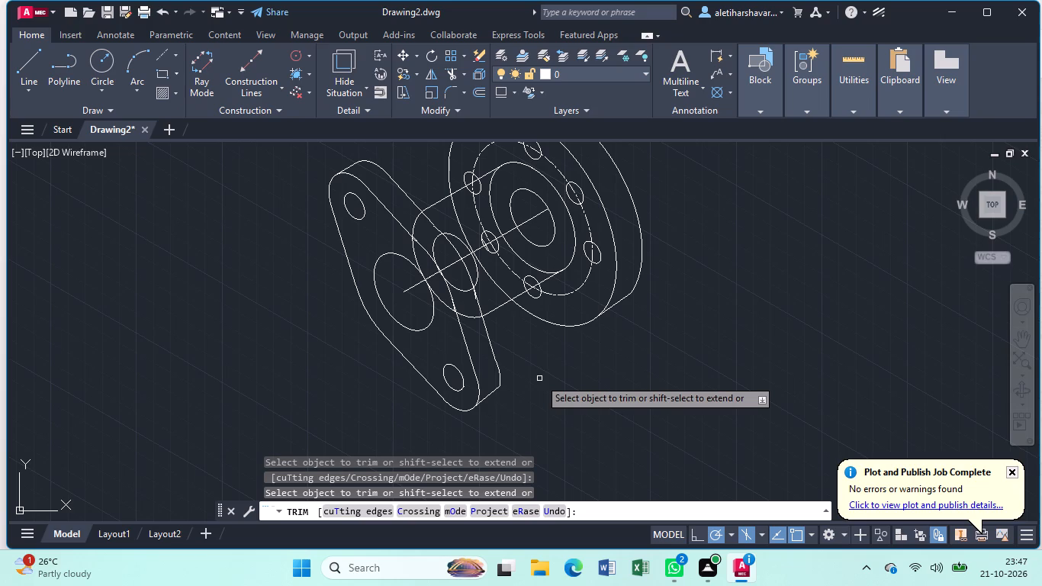
# Trim the two segments of the disc's front edge that are hidden behind the hub.
pyautogui.click(500, 288)
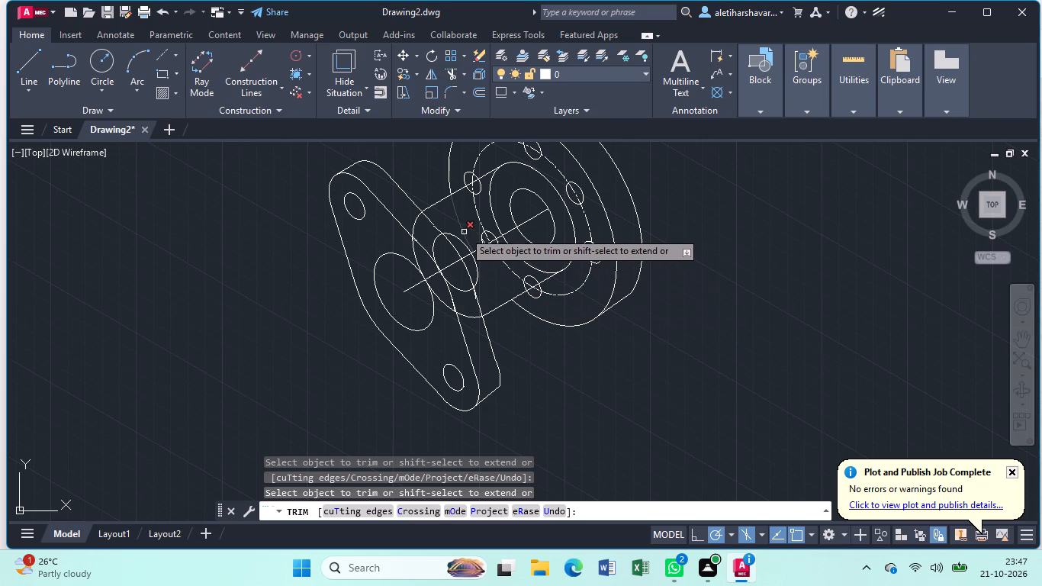
pyautogui.click(464, 230)
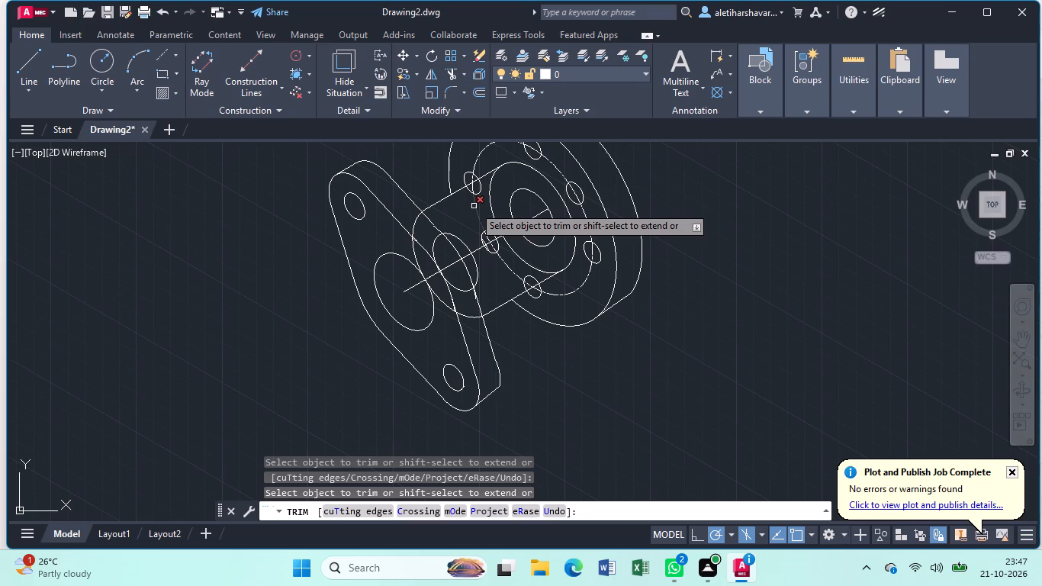
# Trim the dash-dot pitch circle and the bolt hole where the hub hides them, between its two side lines.
pyautogui.click(474, 206)
pyautogui.click(487, 233)
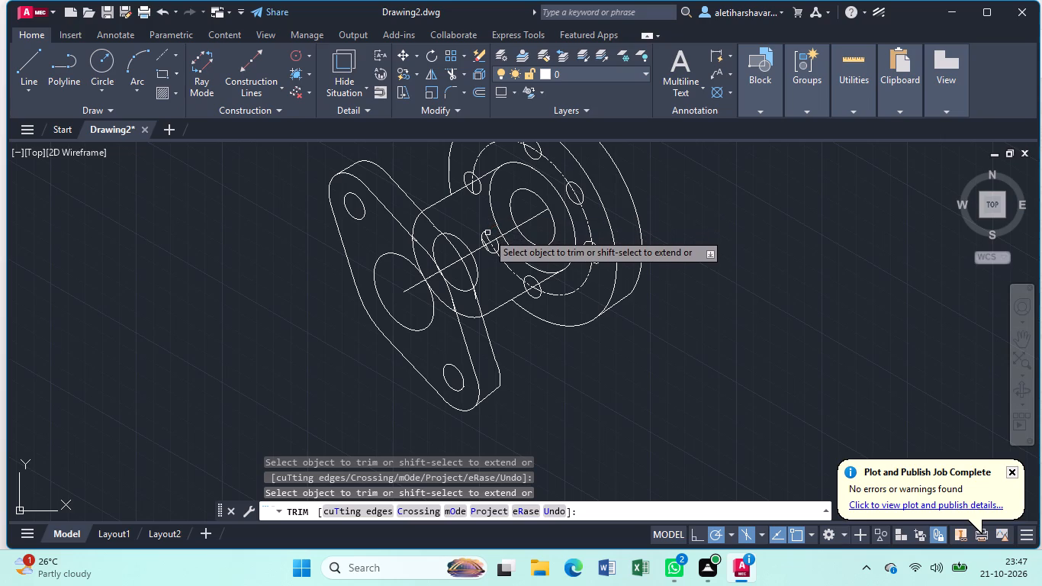
pyautogui.click(487, 237)
pyautogui.click(482, 245)
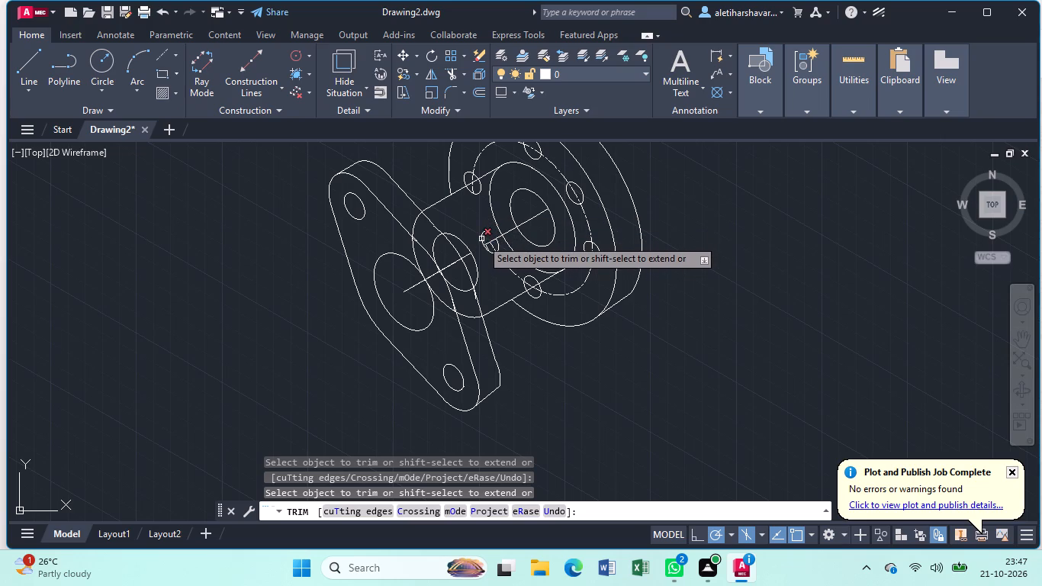
pyautogui.click(481, 239)
pyautogui.moveTo(483, 239); pyautogui.dragTo(497, 250)
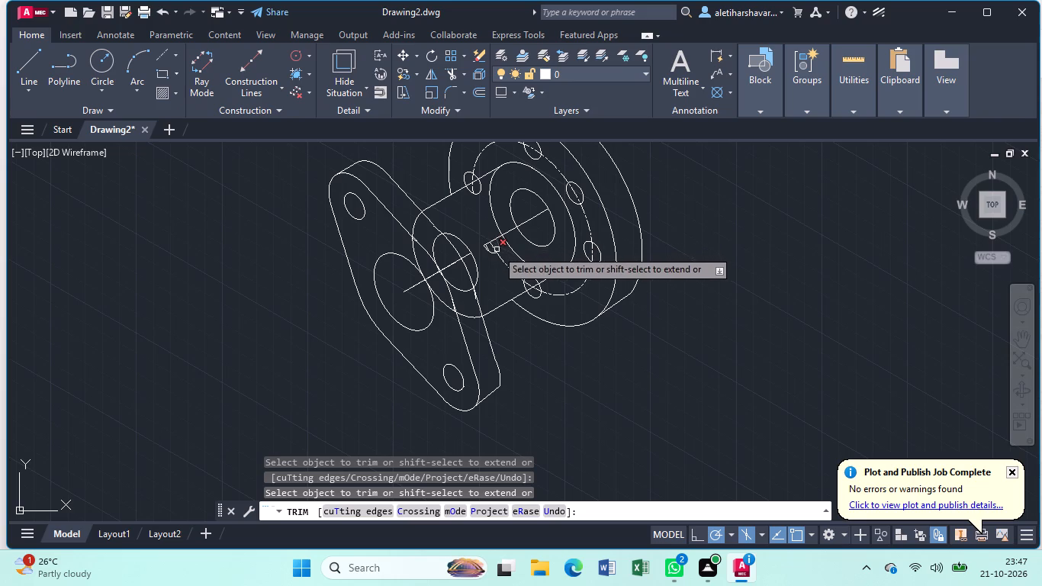
pyautogui.moveTo(497, 250); pyautogui.dragTo(484, 246)
pyautogui.doubleClick(484, 246)
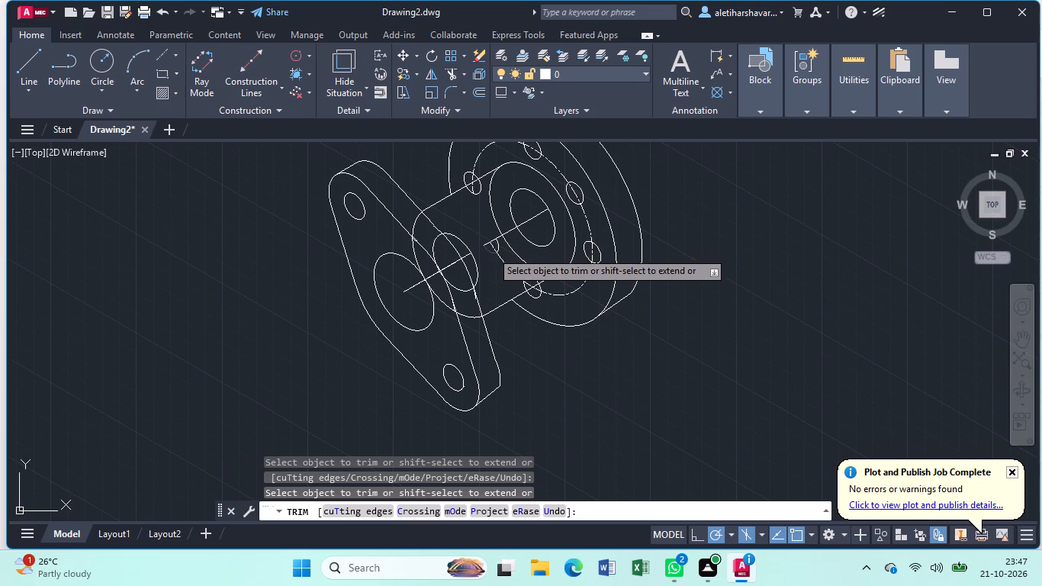
pyautogui.tripleClick(491, 251)
pyautogui.doubleClick(501, 255)
pyautogui.click(504, 263)
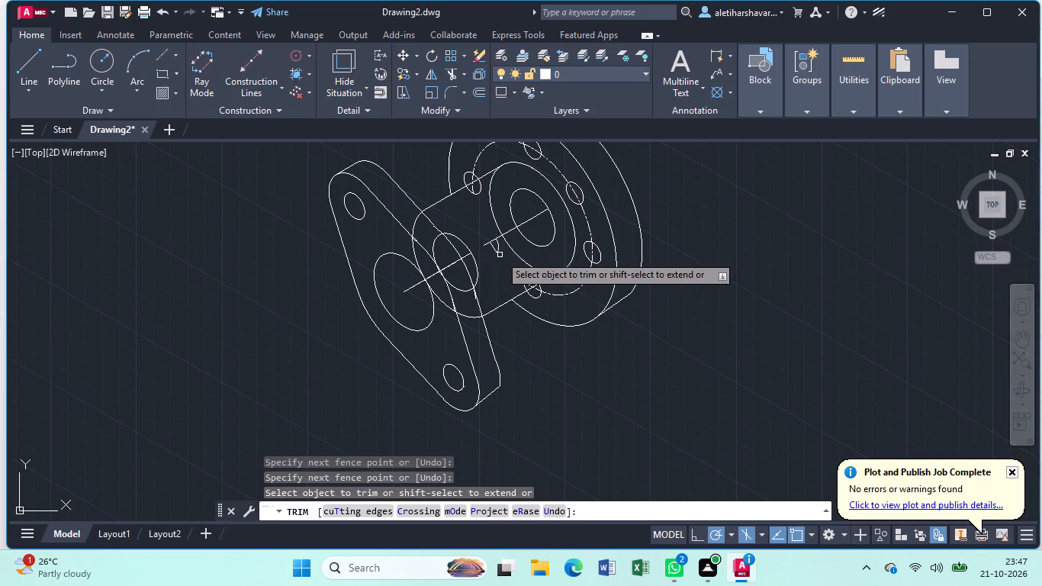
pyautogui.click(497, 248)
pyautogui.click(490, 237)
pyautogui.click(490, 244)
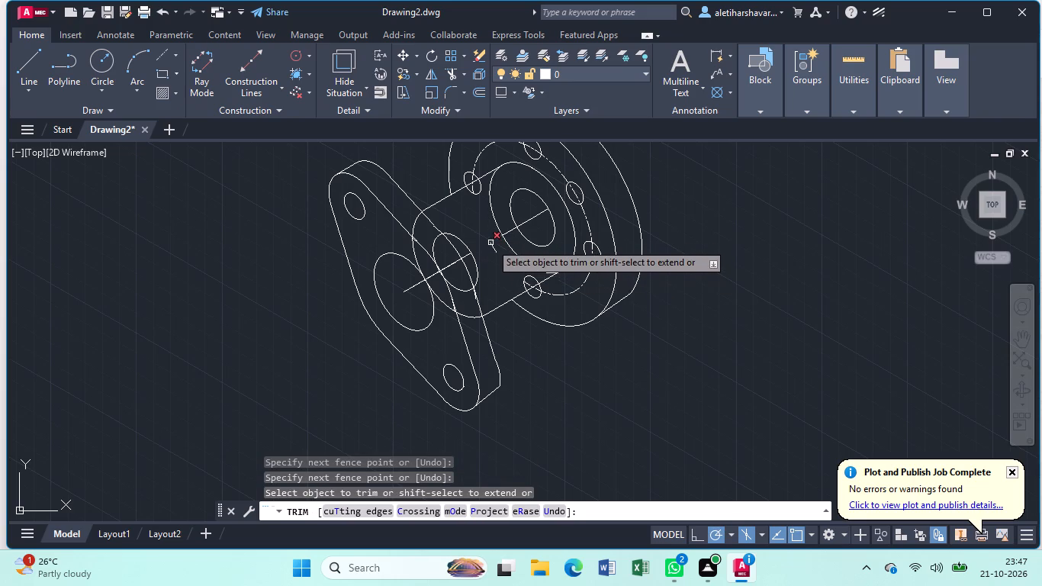
pyautogui.click(495, 246)
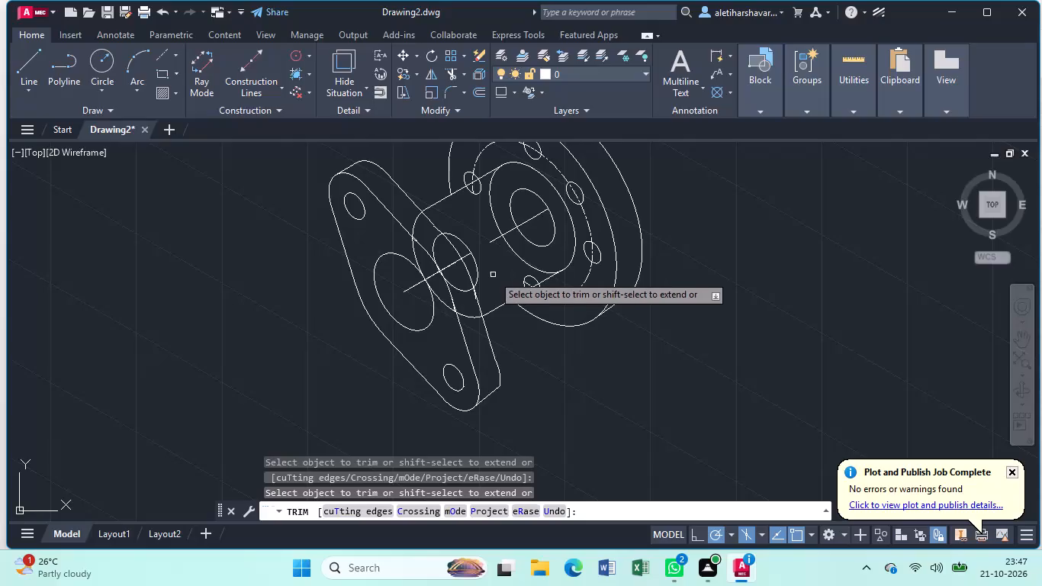
pyautogui.press('Escape')
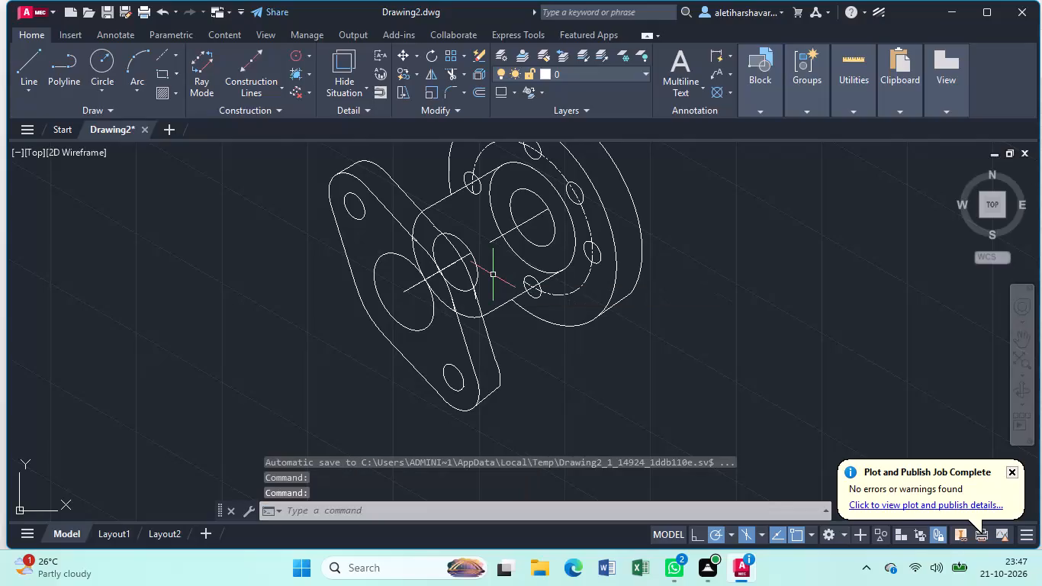
# Extend the disc-side part of the centre axis line back across the trimmed gap toward the end flange.
pyautogui.write('ex')
pyautogui.press('Return')
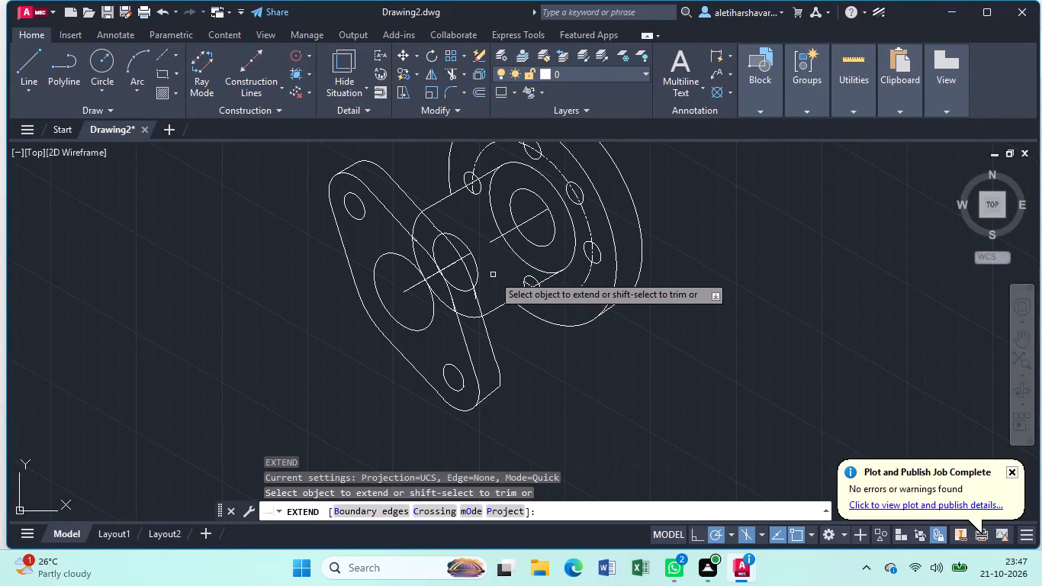
pyautogui.click(493, 242)
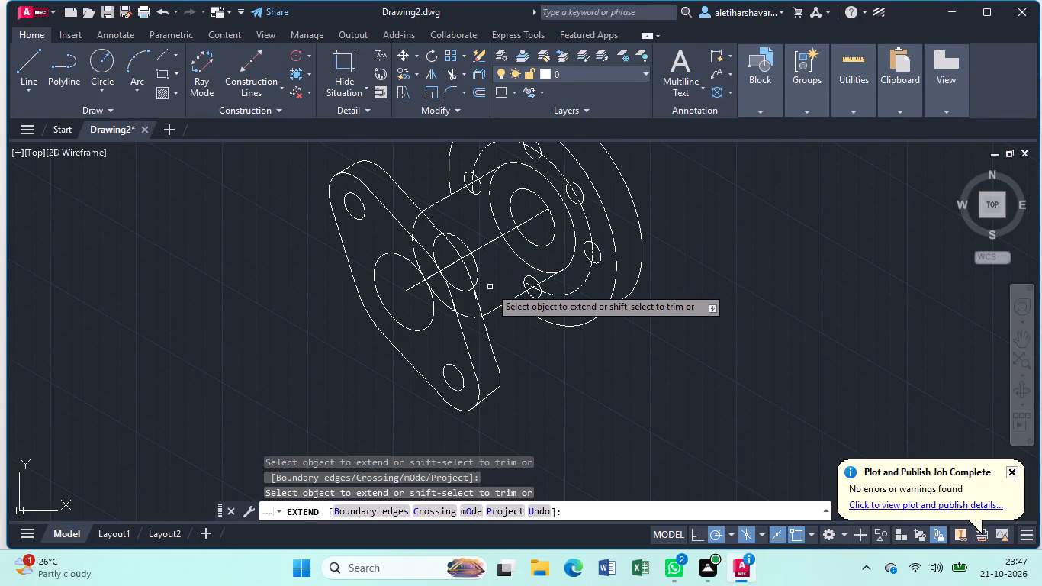
pyautogui.press('Escape')
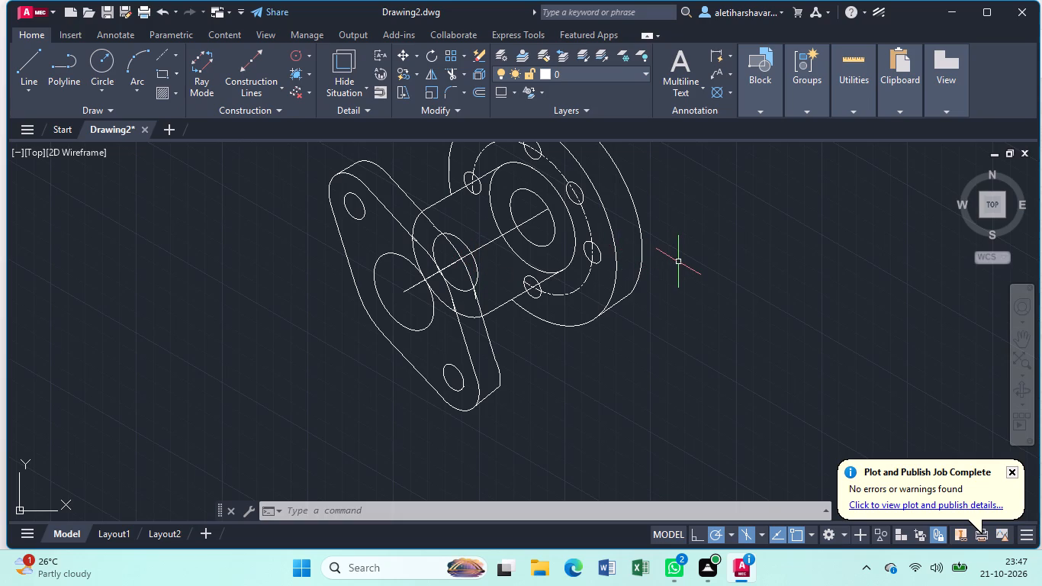
# Orbit the view around the flanged part to examine the disc, hub and two-lugged flange from other angles.
pyautogui.moveTo(679, 263); pyautogui.dragTo(679, 329, button='middle')
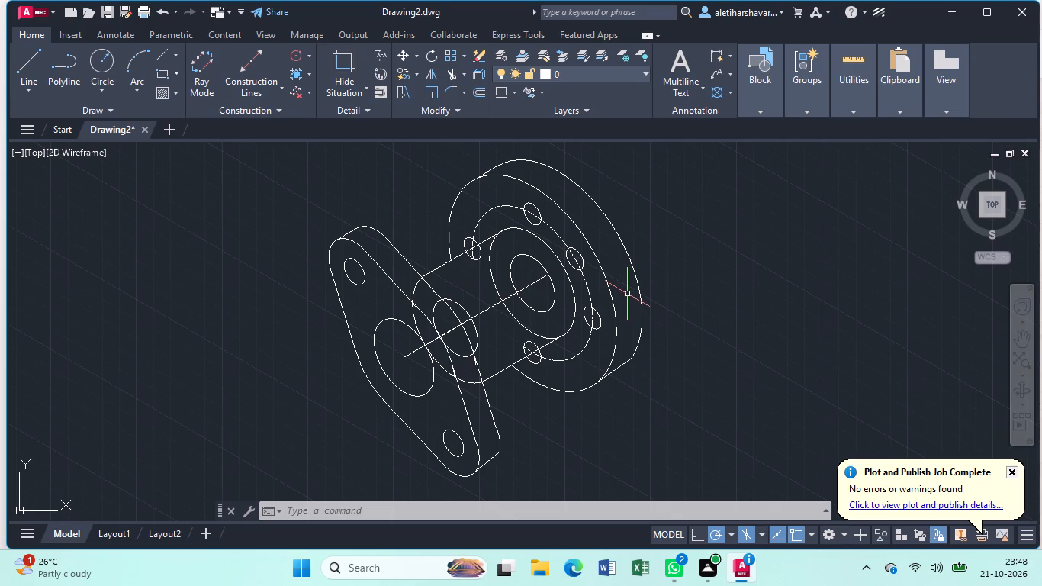
pyautogui.middleClick(661, 268)
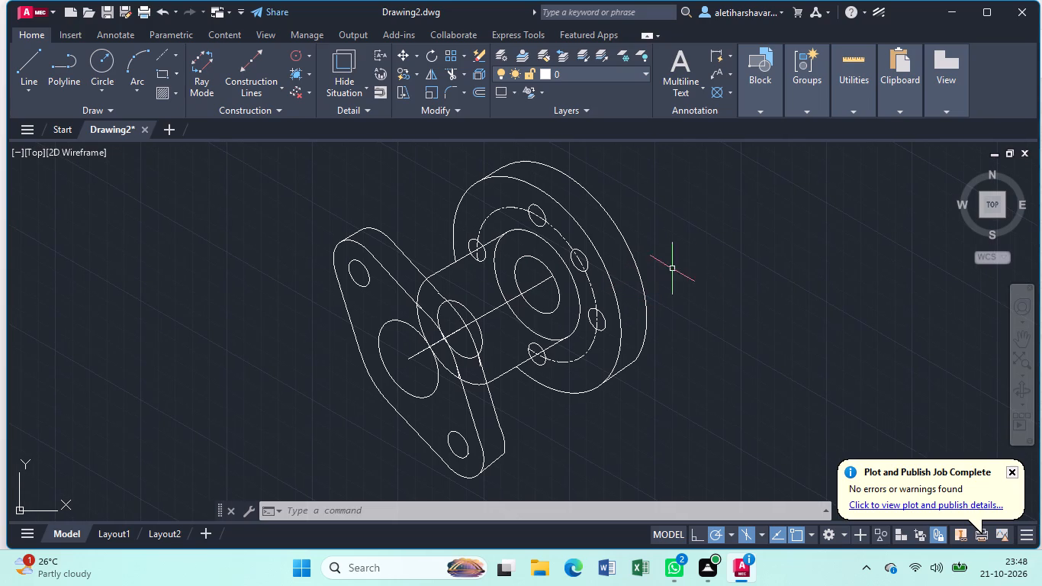
pyautogui.click(1016, 392)
pyautogui.moveTo(602, 353); pyautogui.dragTo(554, 333)
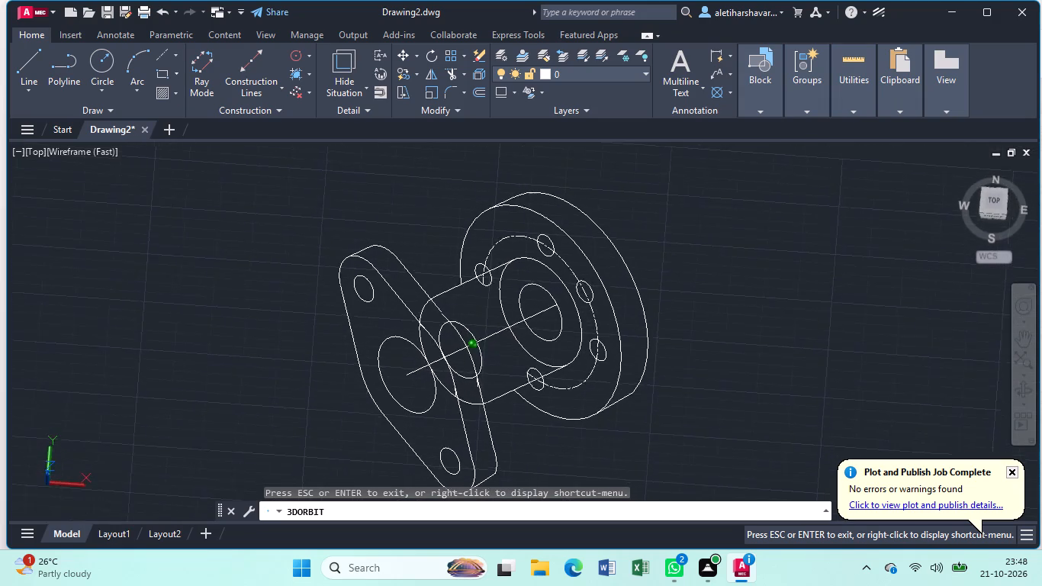
pyautogui.moveTo(554, 333); pyautogui.dragTo(511, 341)
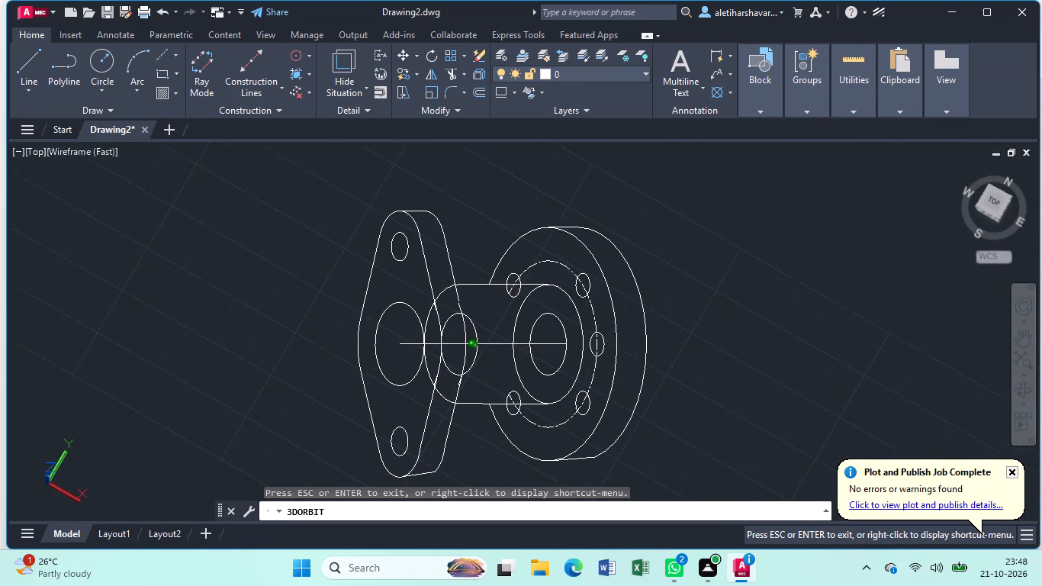
pyautogui.moveTo(511, 341); pyautogui.dragTo(507, 349)
pyautogui.moveTo(515, 344); pyautogui.dragTo(526, 319, button='middle')
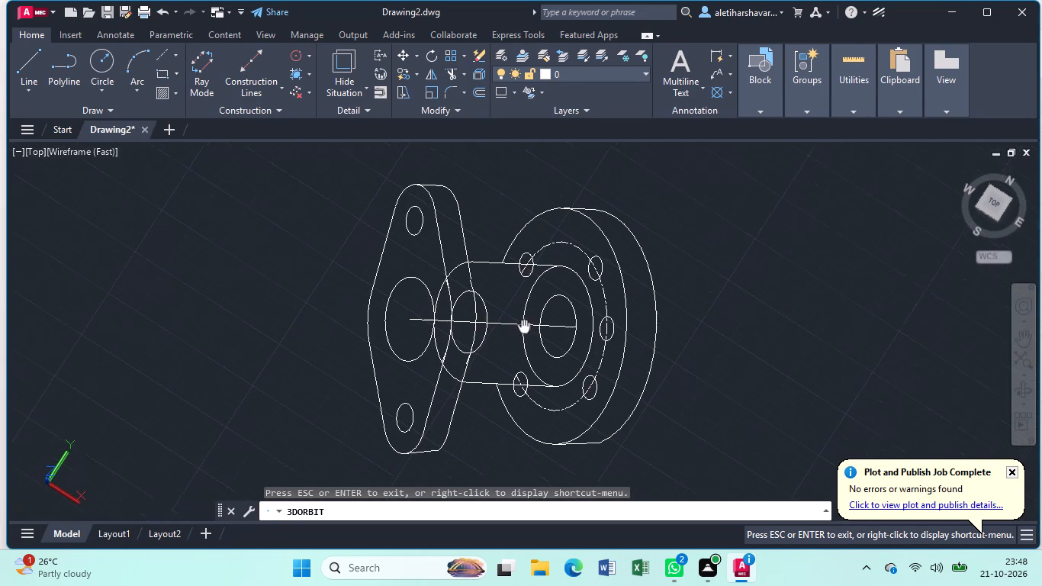
pyautogui.moveTo(526, 319); pyautogui.dragTo(562, 290, button='middle')
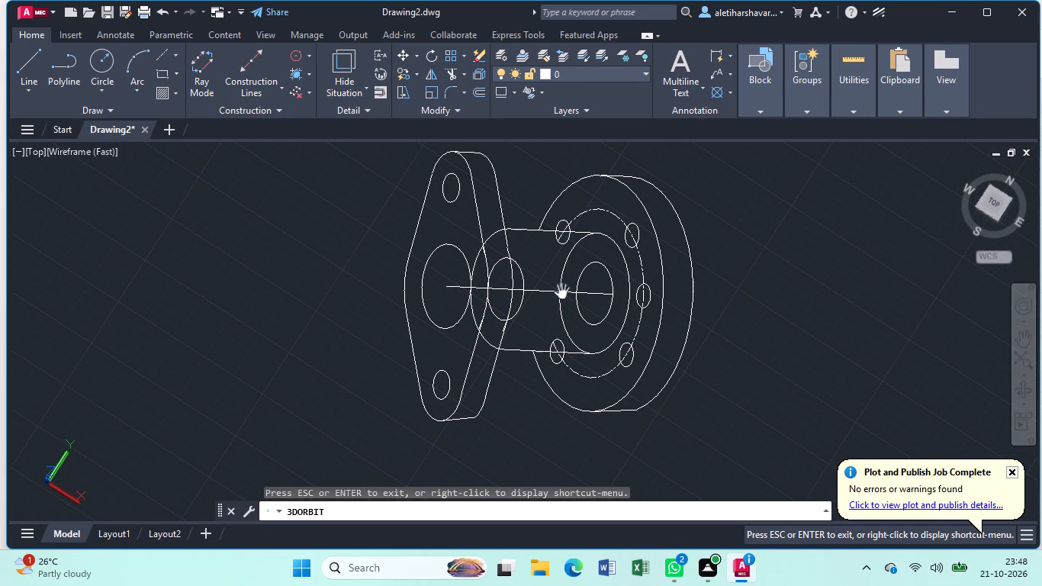
pyautogui.moveTo(537, 290); pyautogui.dragTo(532, 336)
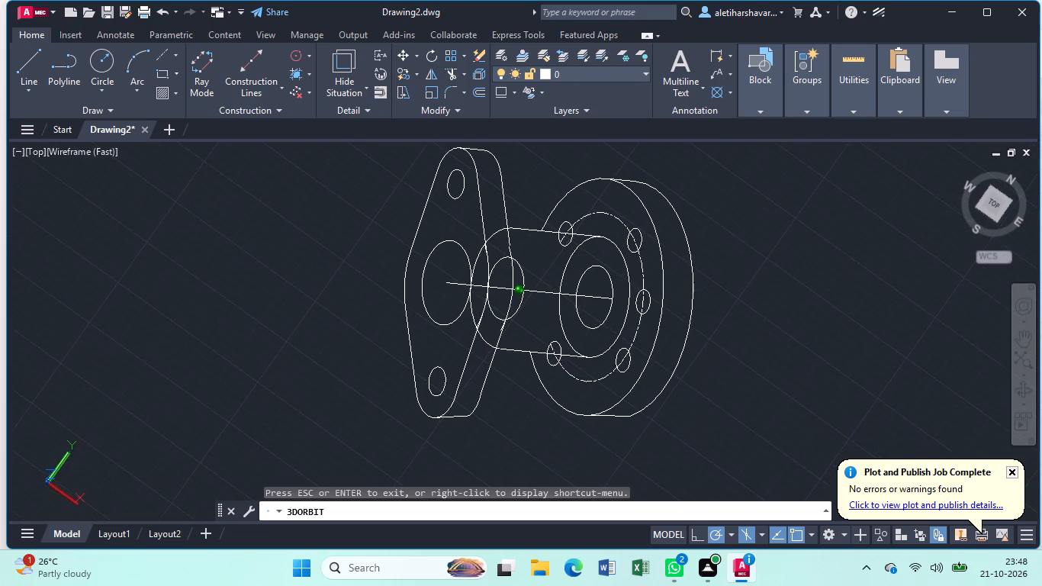
pyautogui.moveTo(532, 336); pyautogui.dragTo(545, 317)
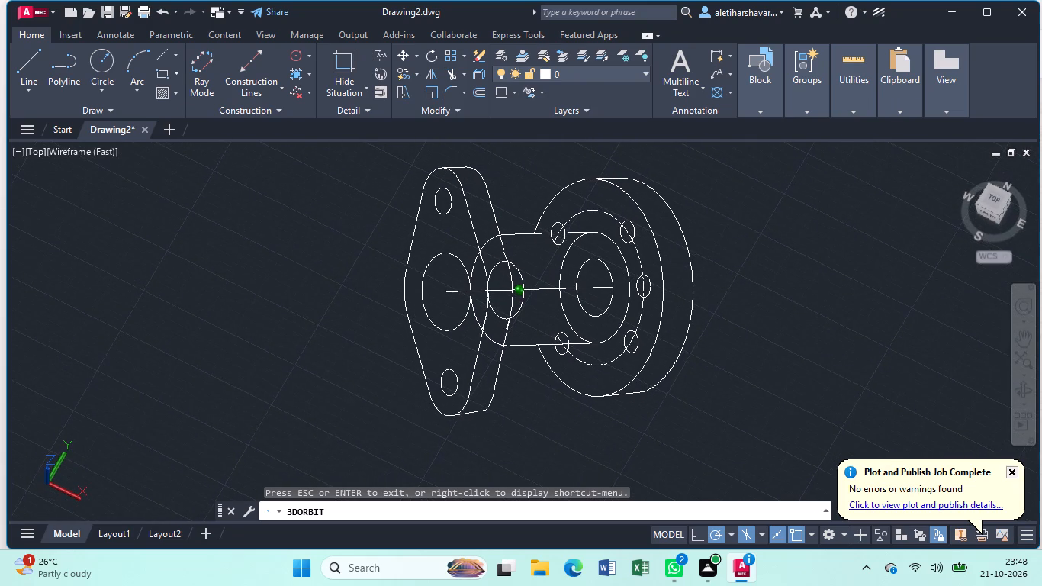
pyautogui.moveTo(545, 317); pyautogui.dragTo(546, 314)
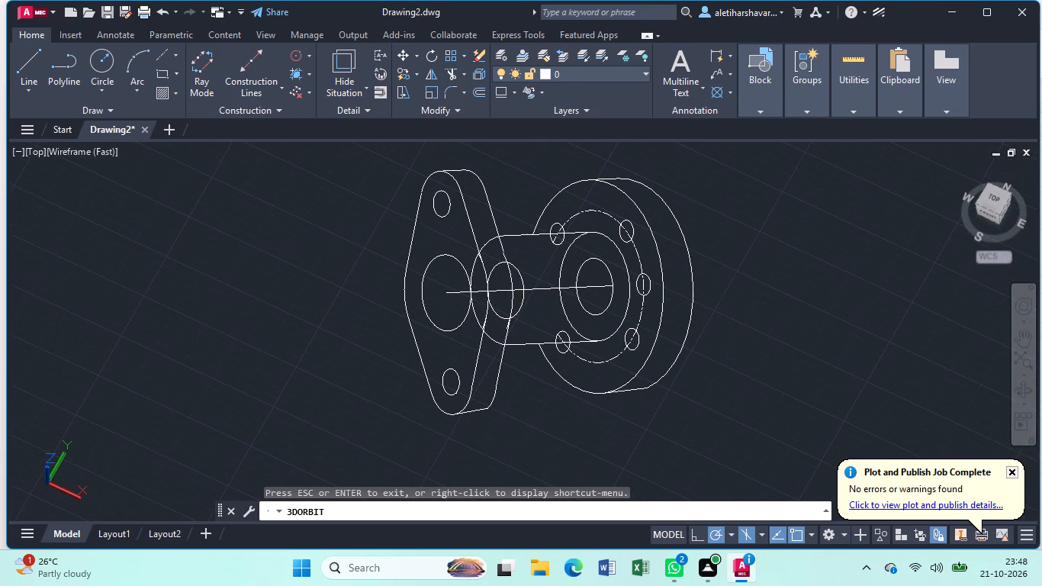
pyautogui.press('Escape')
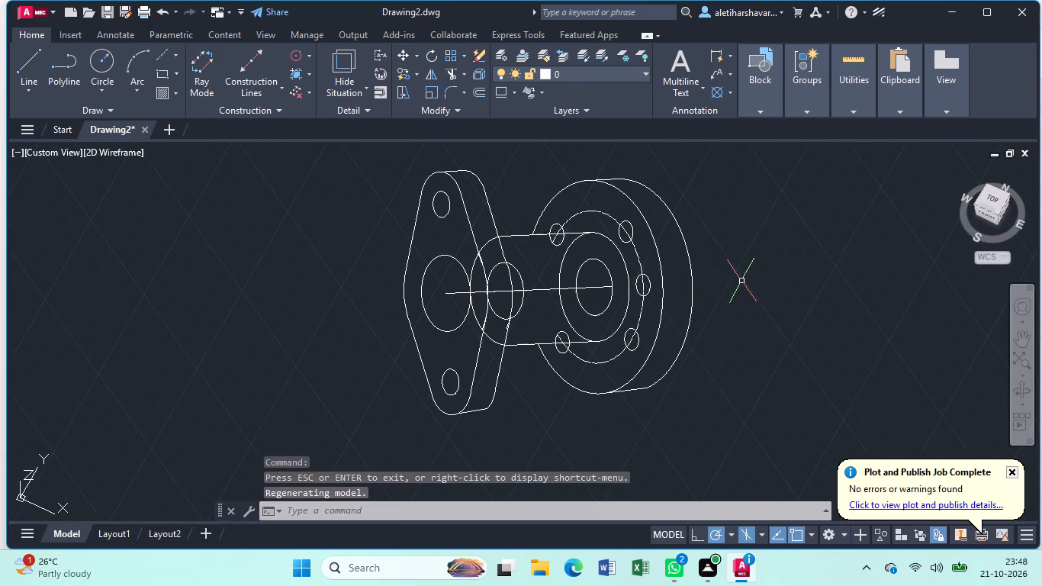
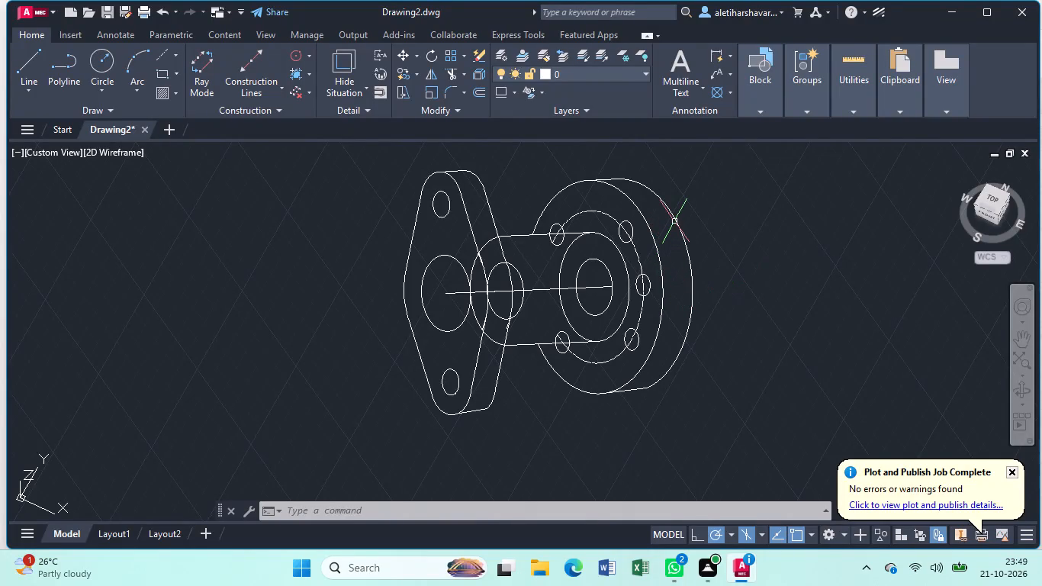
# Add an aligned dimension between the centres of the flange's two lug holes, placed outside the flange's free side.
pyautogui.click(729, 50)
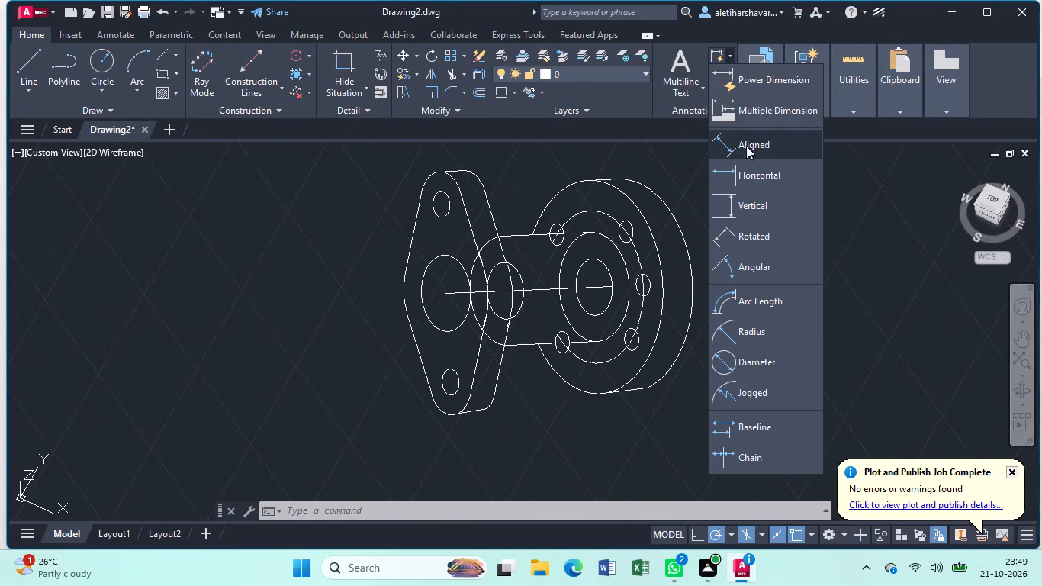
pyautogui.click(735, 142)
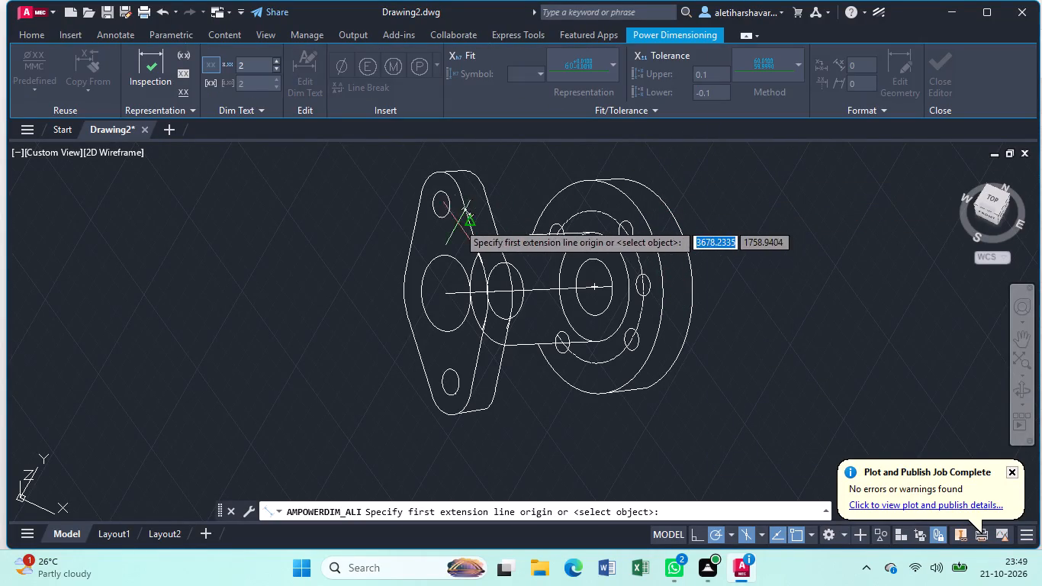
pyautogui.click(440, 204)
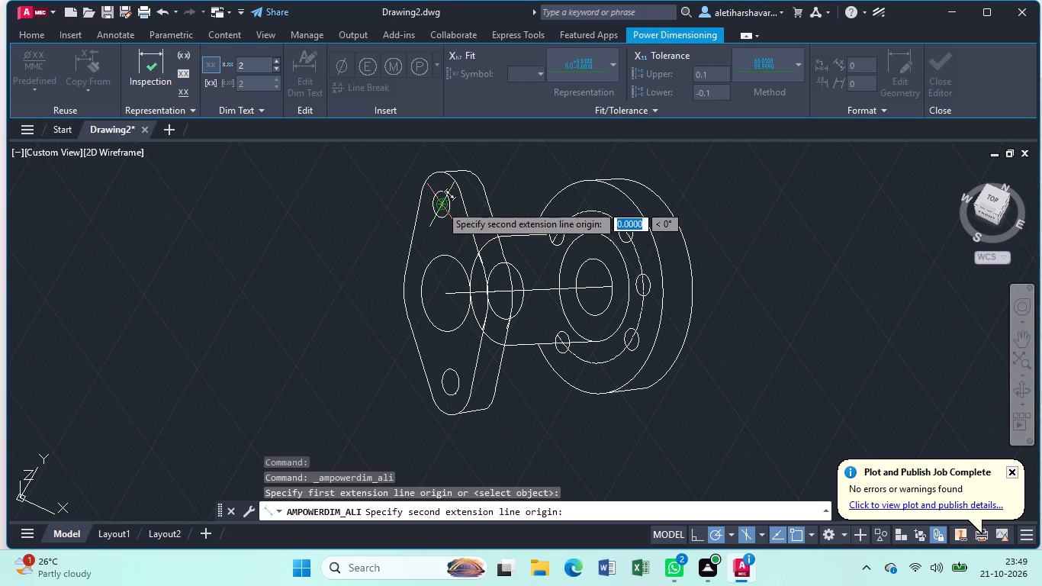
pyautogui.click(452, 381)
pyautogui.click(402, 375)
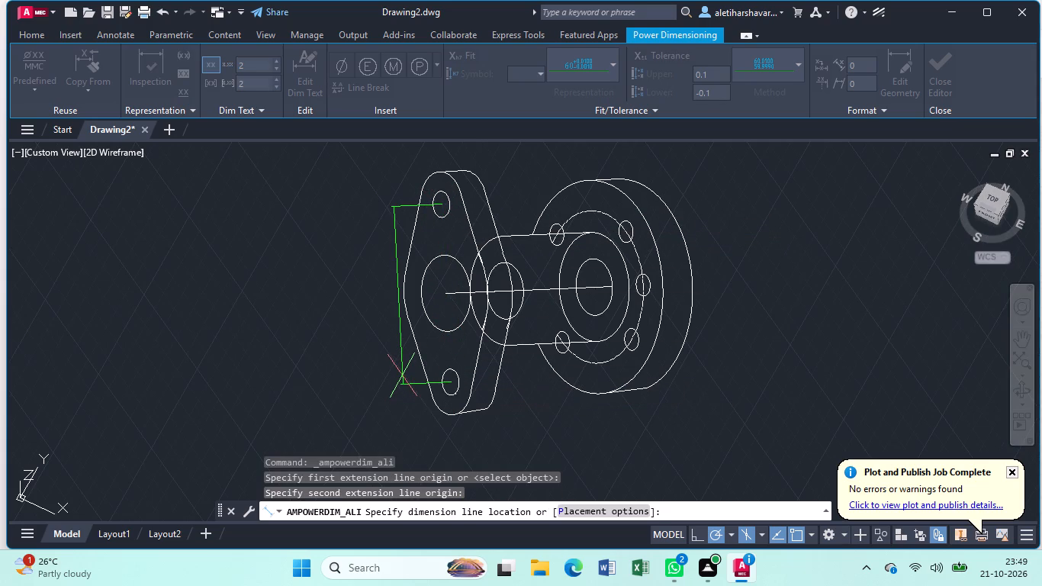
pyautogui.press('Return')
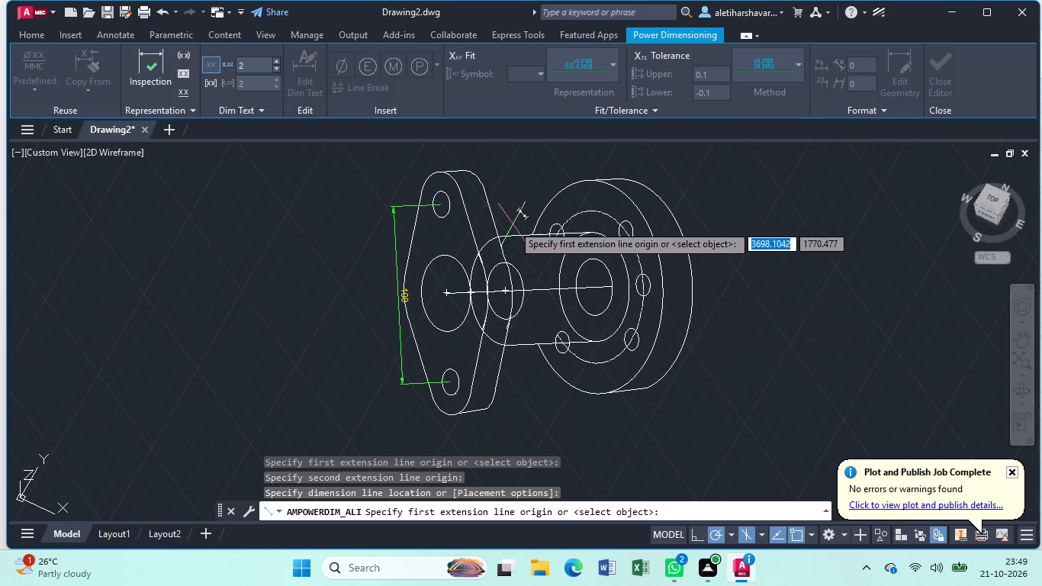
# Dimension the length from the upper lug hole's centre to the disc's far rim above the part, overriding the text with 90.
pyautogui.click(443, 207)
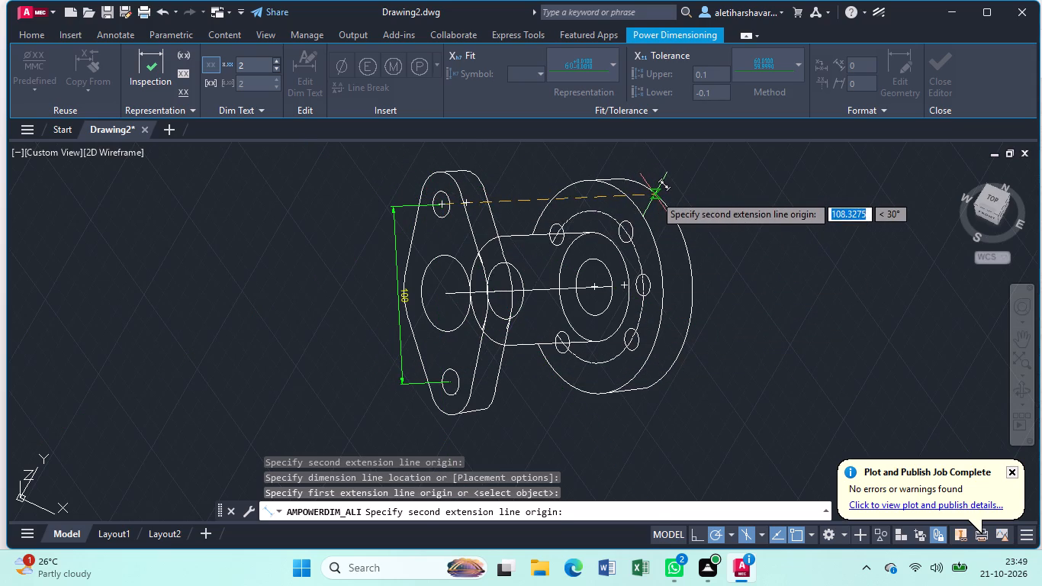
pyautogui.click(654, 195)
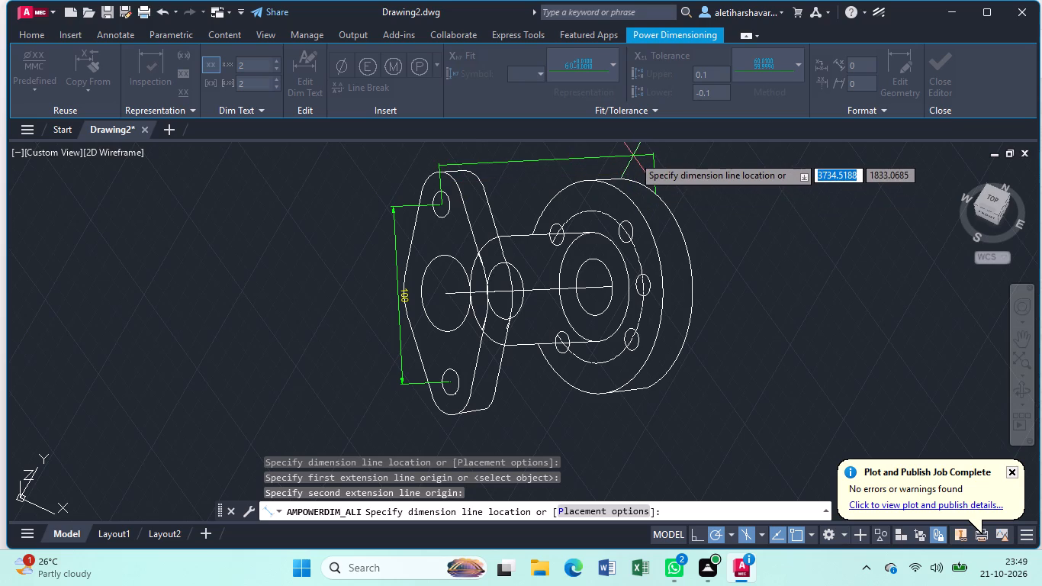
pyautogui.click(633, 156)
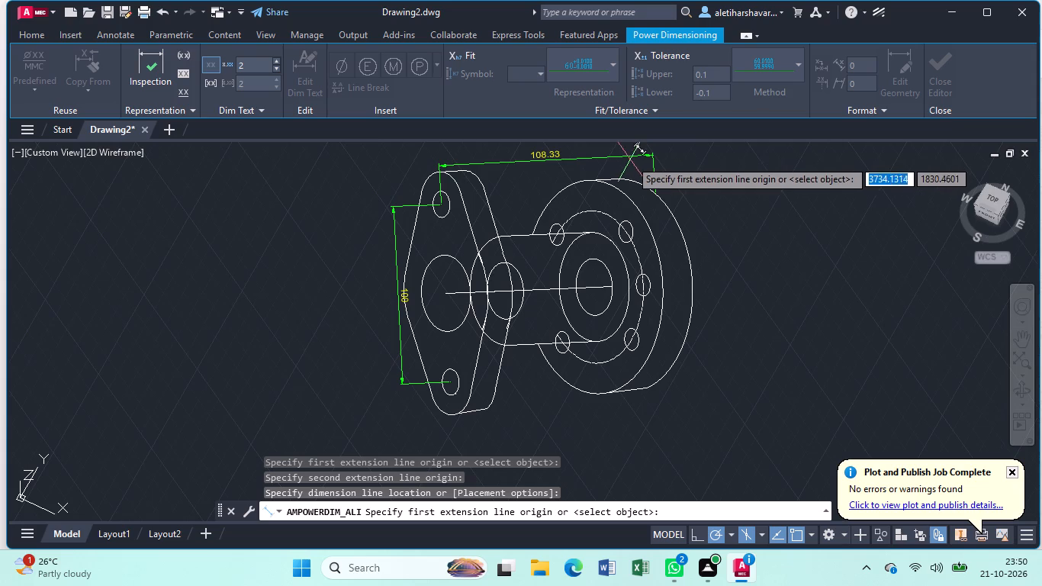
pyautogui.press('Escape')
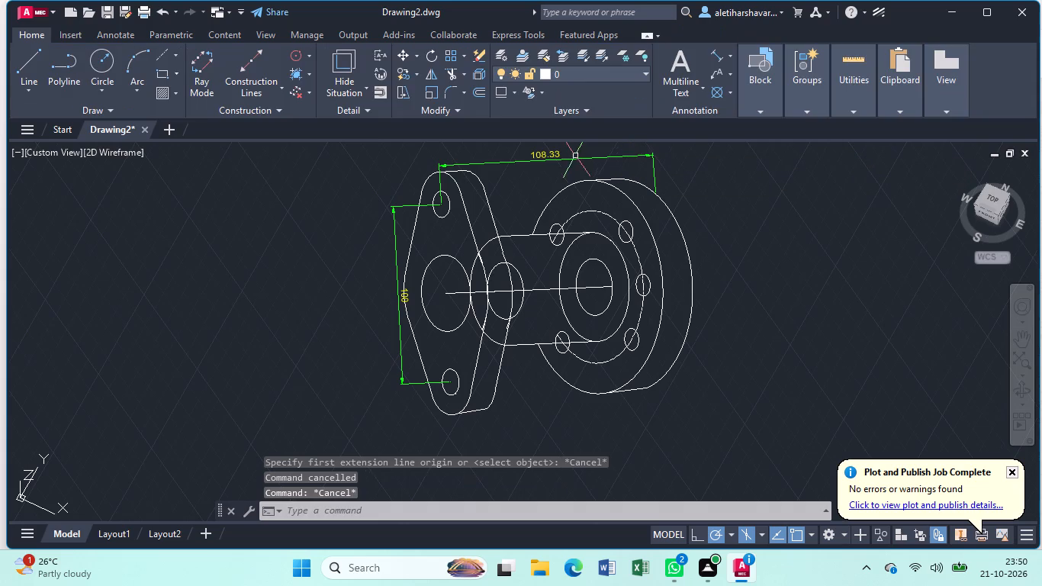
pyautogui.click(556, 159)
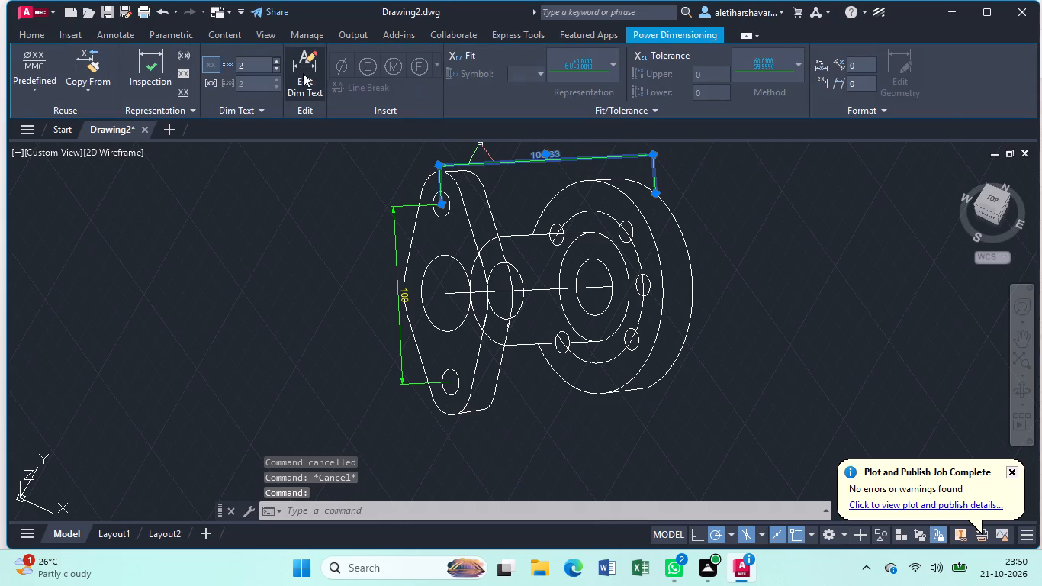
pyautogui.click(302, 66)
pyautogui.press('BackSpace')
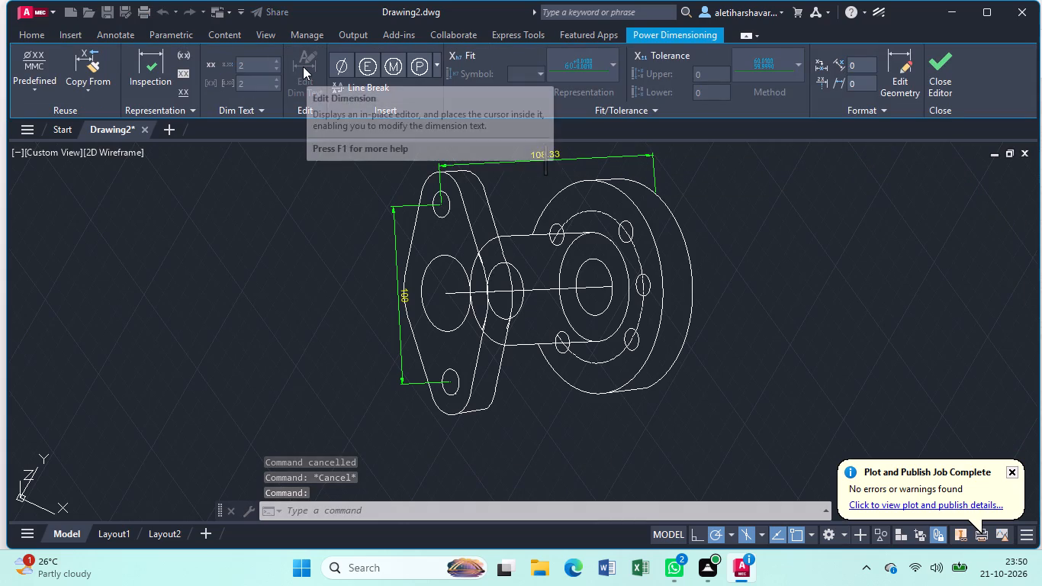
pyautogui.write('90')
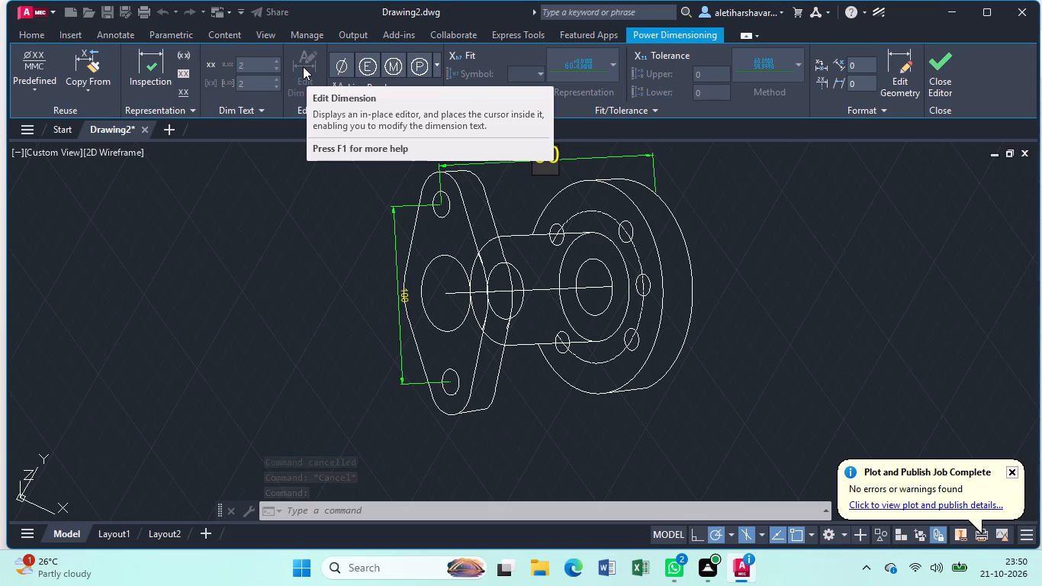
pyautogui.press('Return')
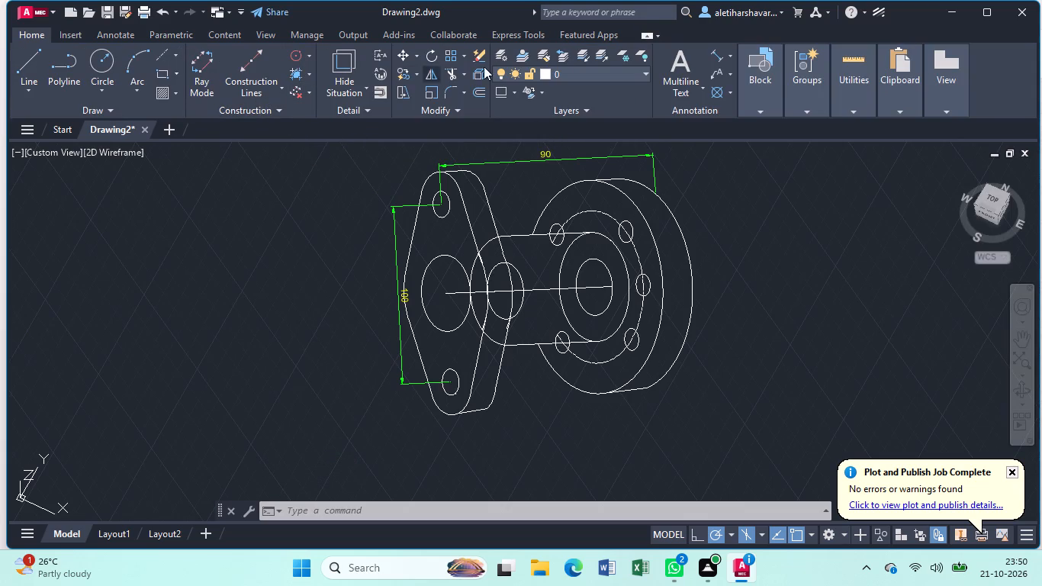
# Add an aligned dimension across the flange's thickness at its upper lug, overriding the text with 15.
pyautogui.click(713, 54)
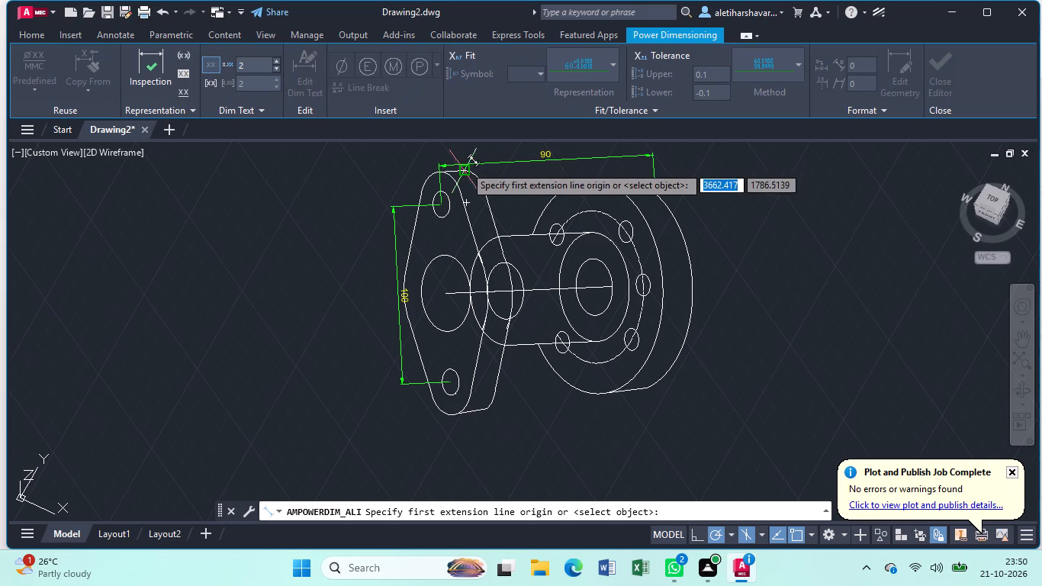
pyautogui.click(445, 172)
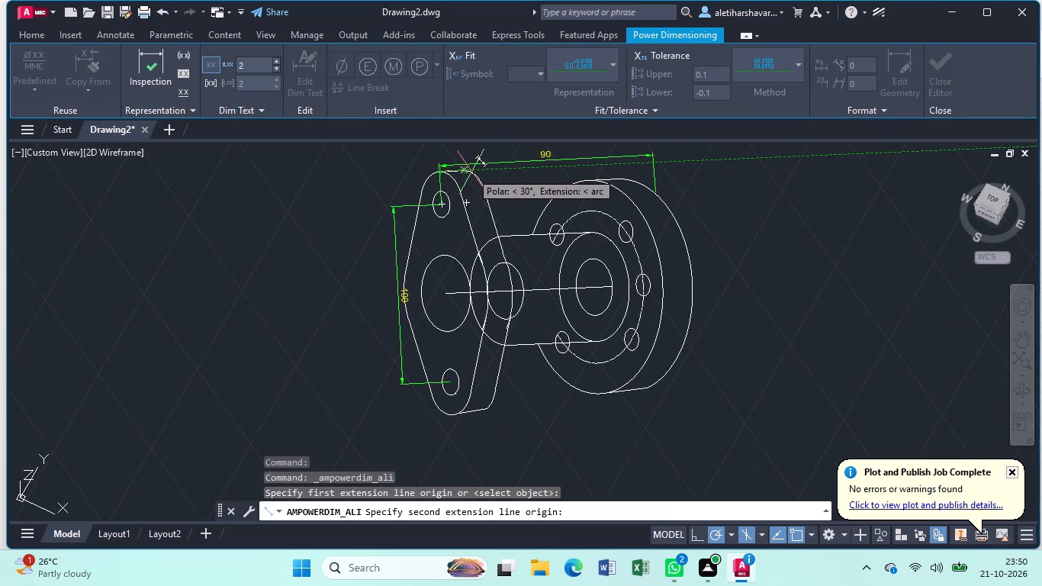
pyautogui.click(465, 172)
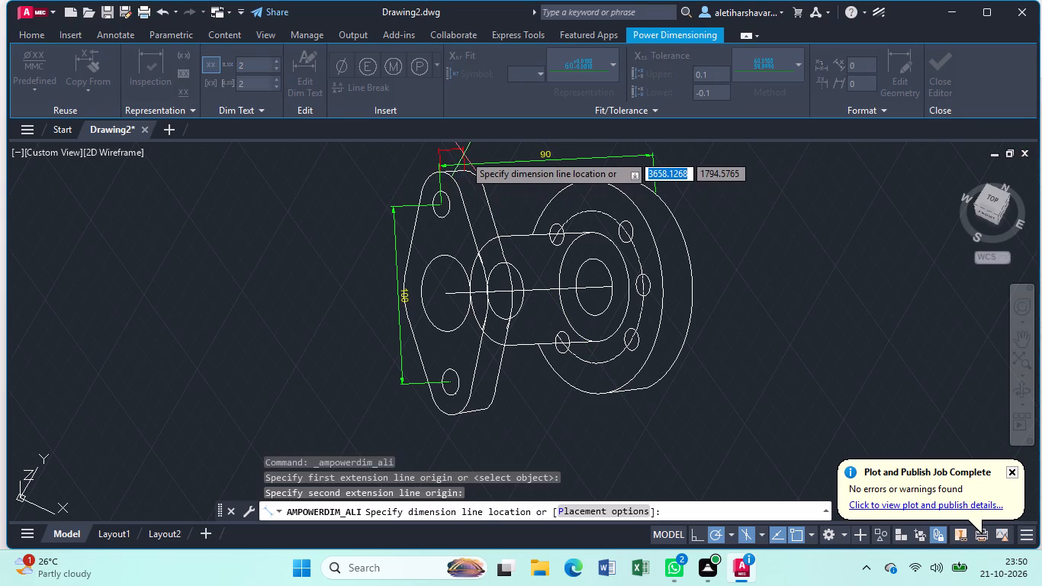
pyautogui.click(464, 159)
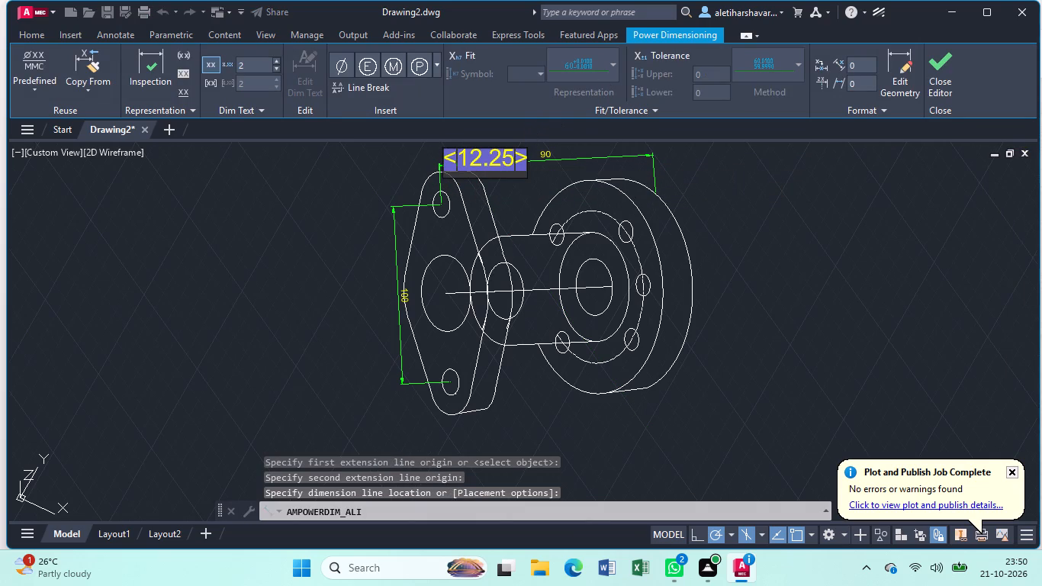
pyautogui.press('BackSpace')
pyautogui.write('15')
pyautogui.press('Return')
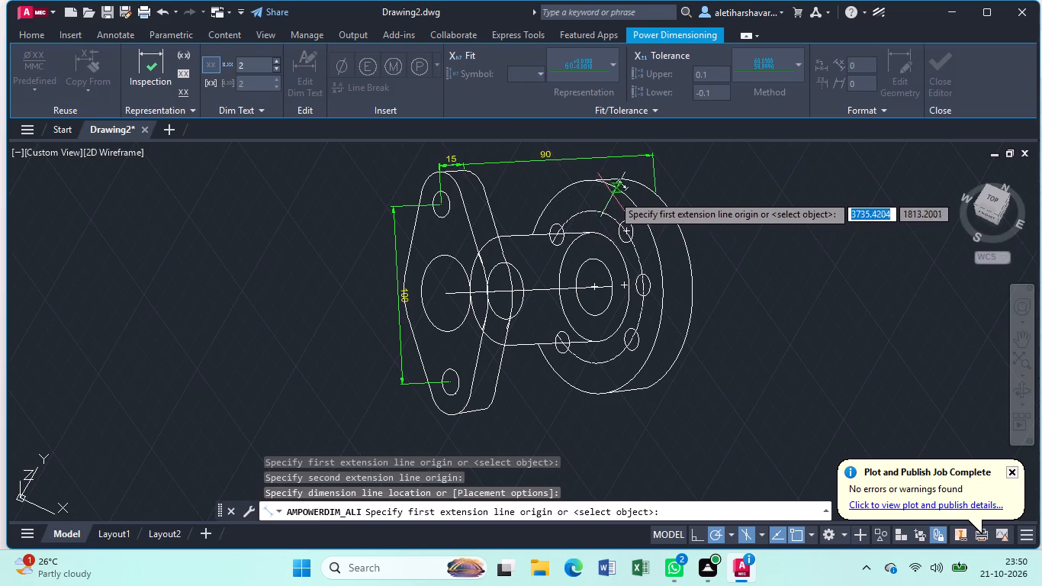
# Add an aligned dimension across the disc's thickness near the top of its rim, overriding the text with 15.
pyautogui.click(633, 204)
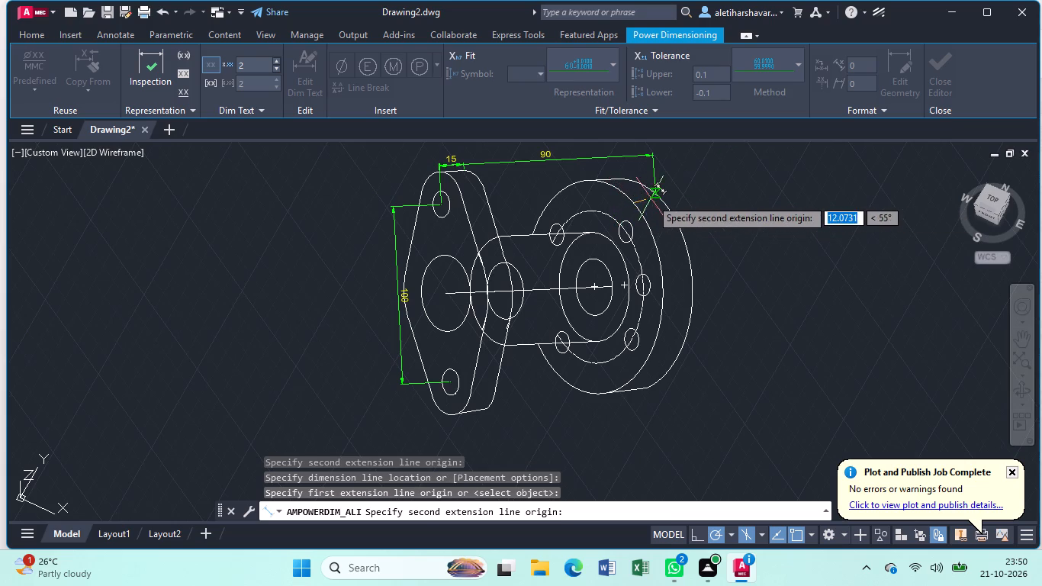
pyautogui.click(663, 204)
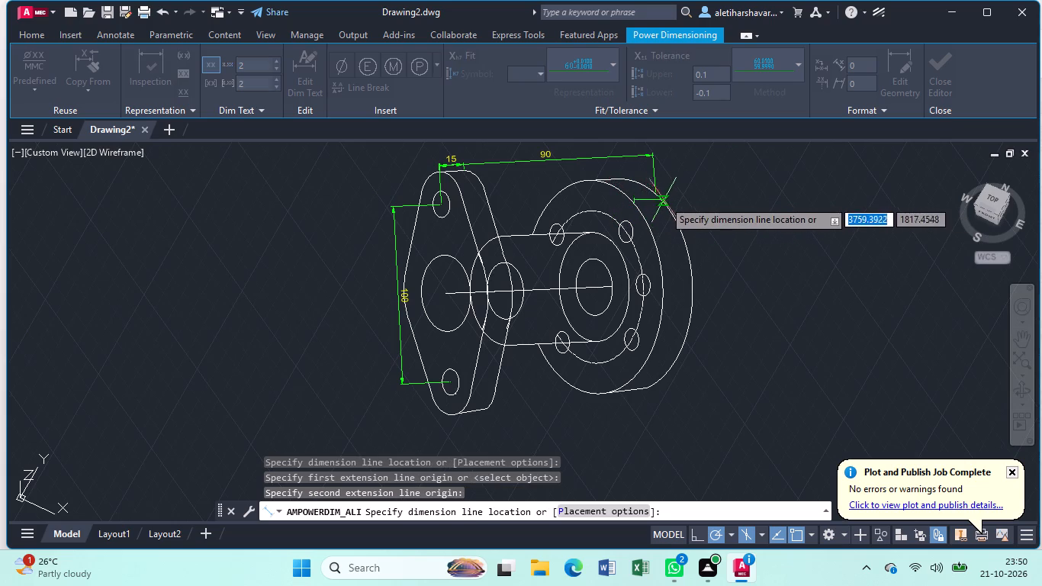
pyautogui.click(663, 188)
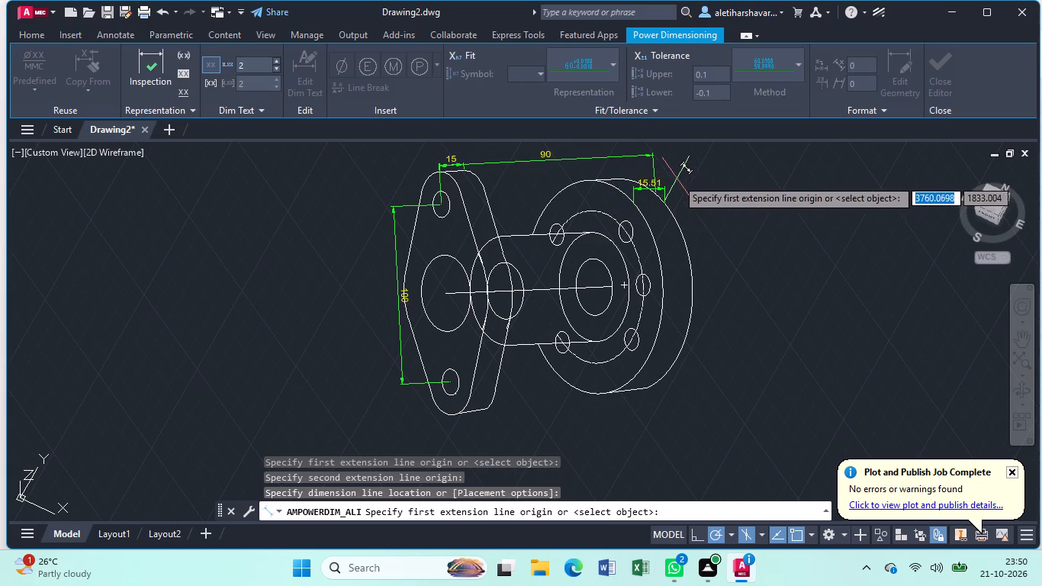
pyautogui.press('Escape')
pyautogui.click(654, 188)
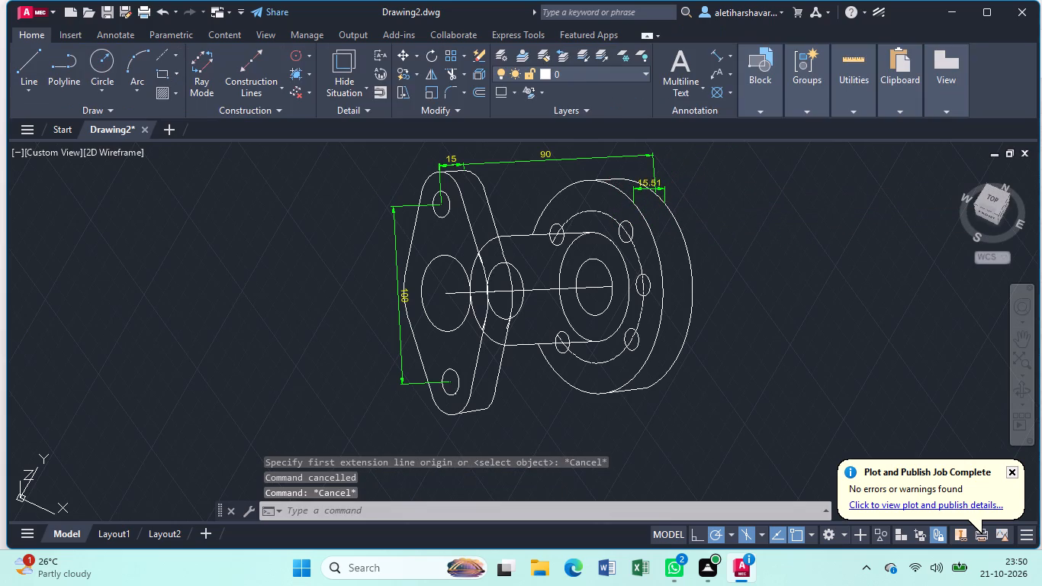
pyautogui.click(303, 62)
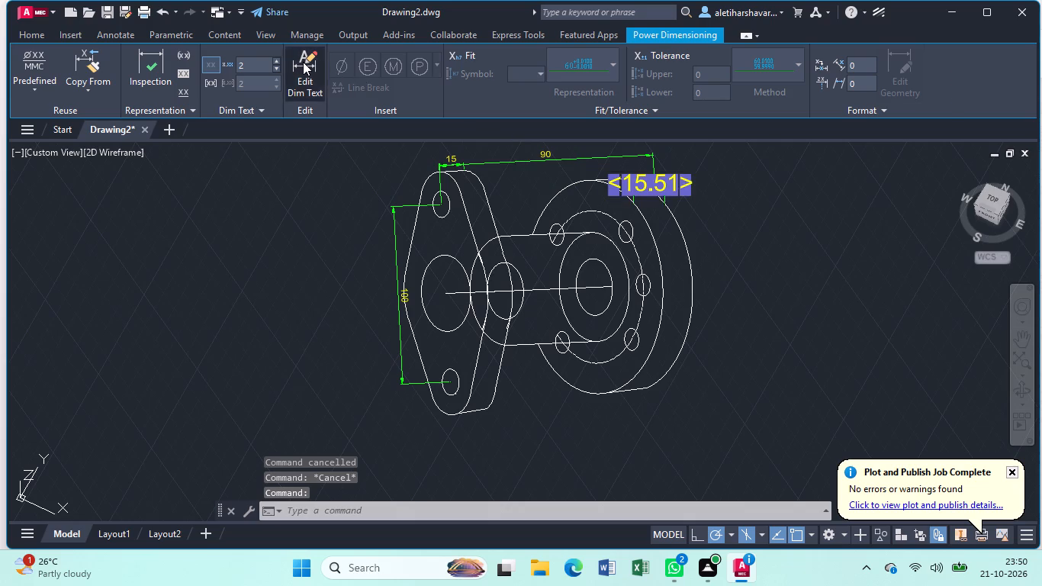
pyautogui.press('BackSpace')
pyautogui.press('1')
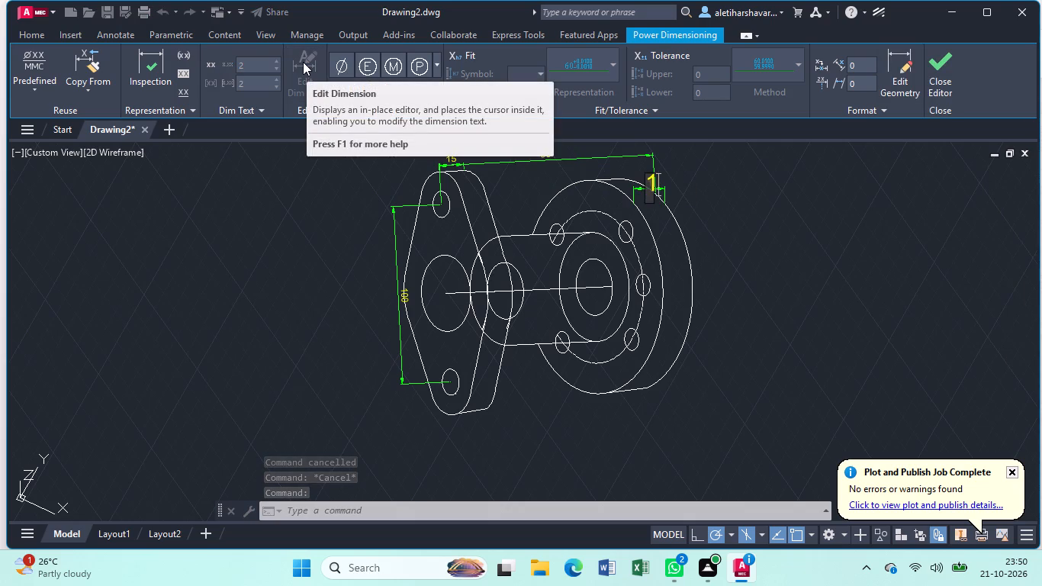
pyautogui.press('5')
pyautogui.press('Return')
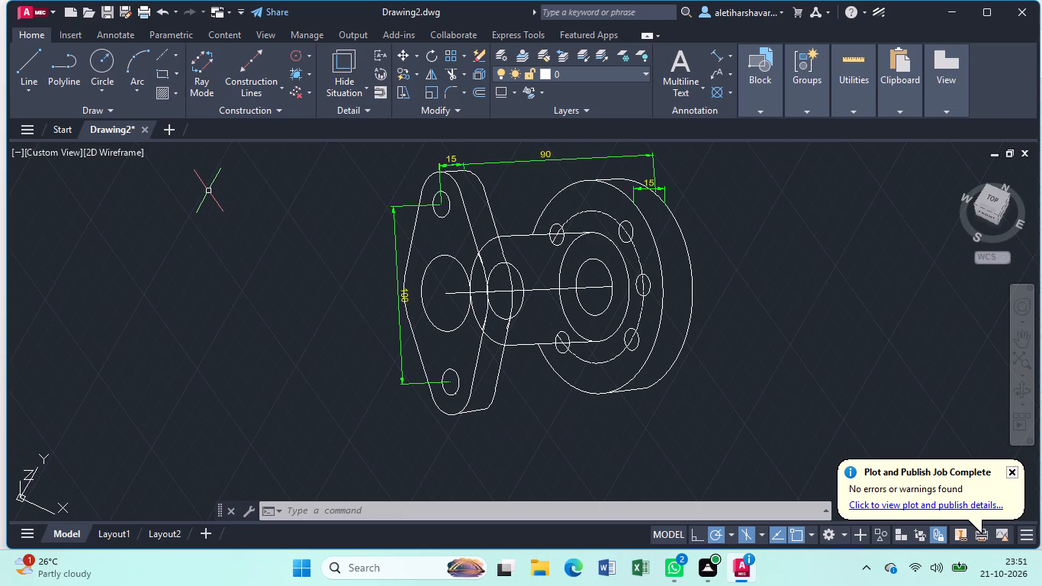
# Attach a multileader to the flange's lower lug arc with the yellow text R15, landing below the lug.
pyautogui.write('ml')
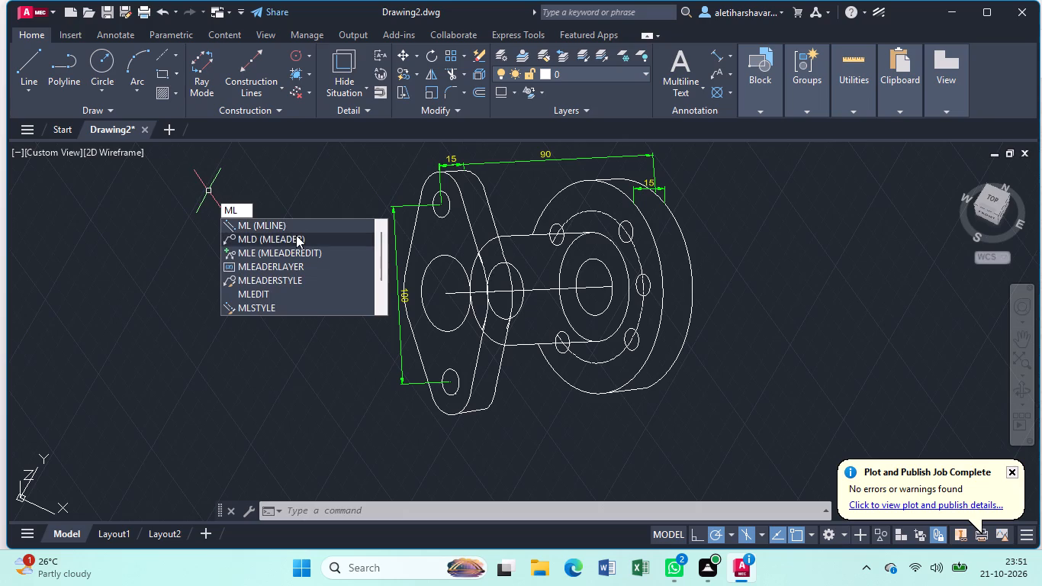
pyautogui.click(297, 236)
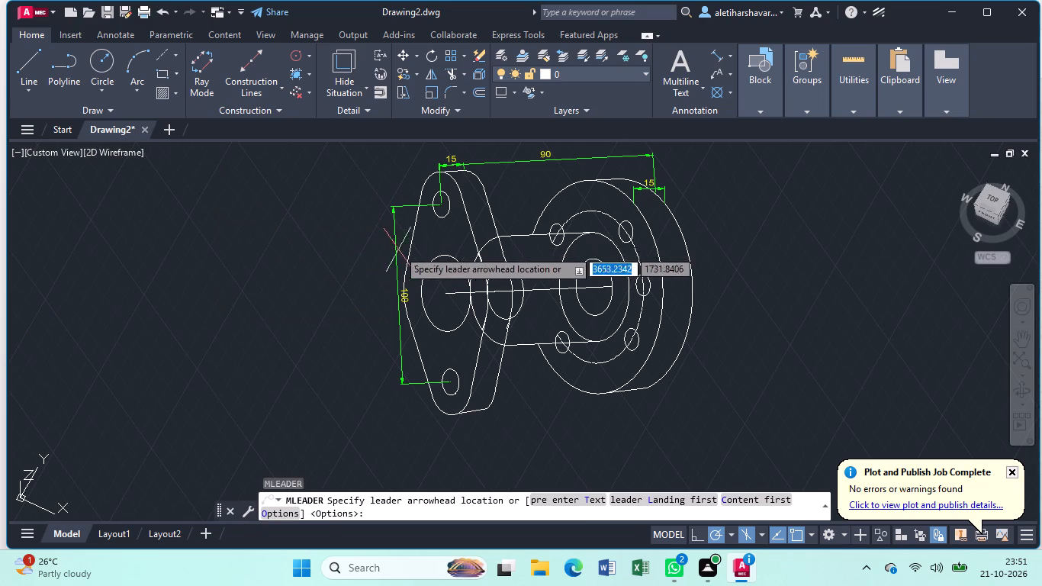
pyautogui.click(459, 406)
pyautogui.click(474, 430)
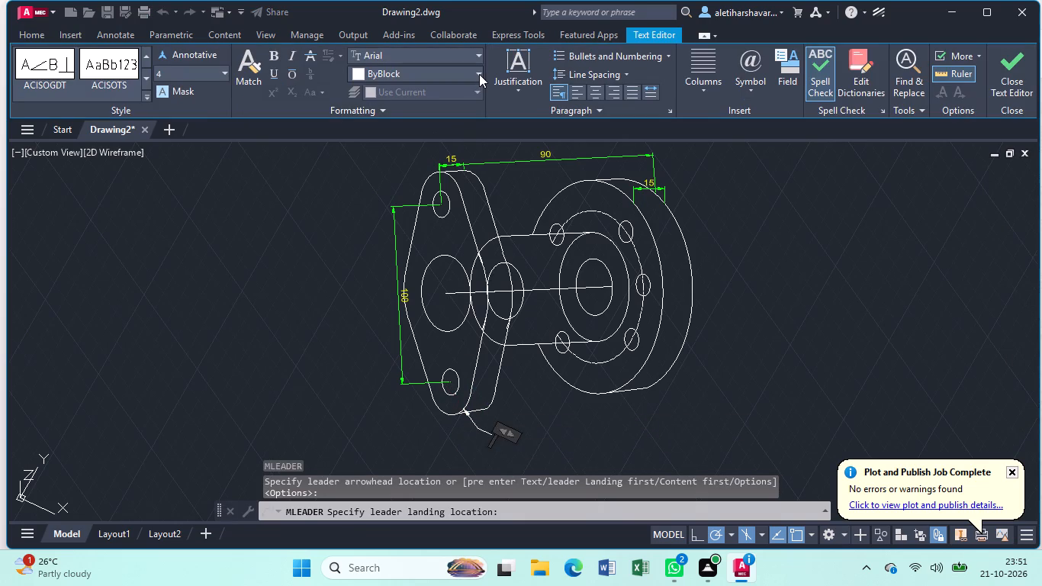
pyautogui.click(479, 74)
pyautogui.click(370, 217)
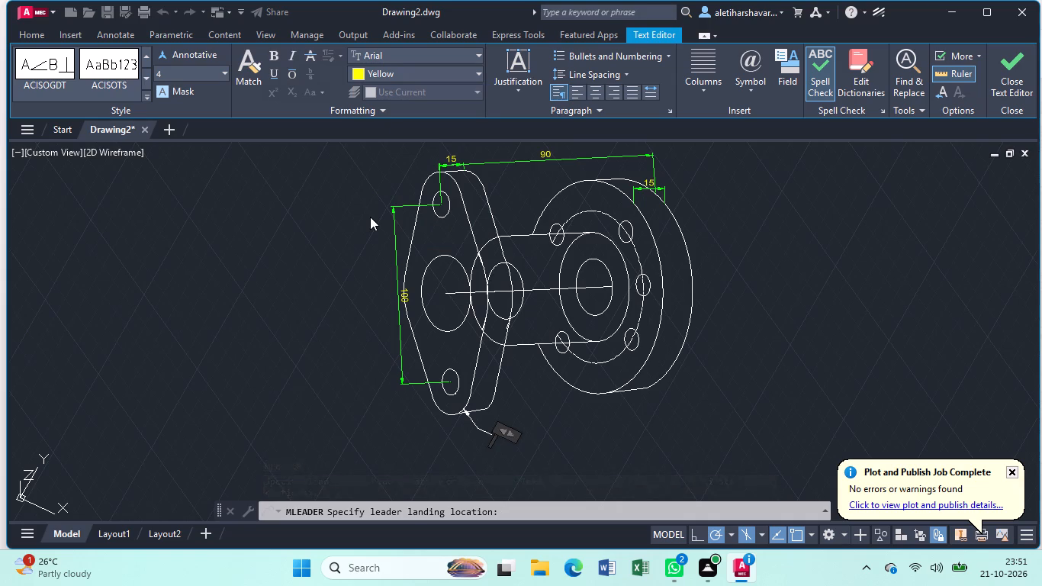
pyautogui.hotkey('shift', 'r')
pyautogui.write('15')
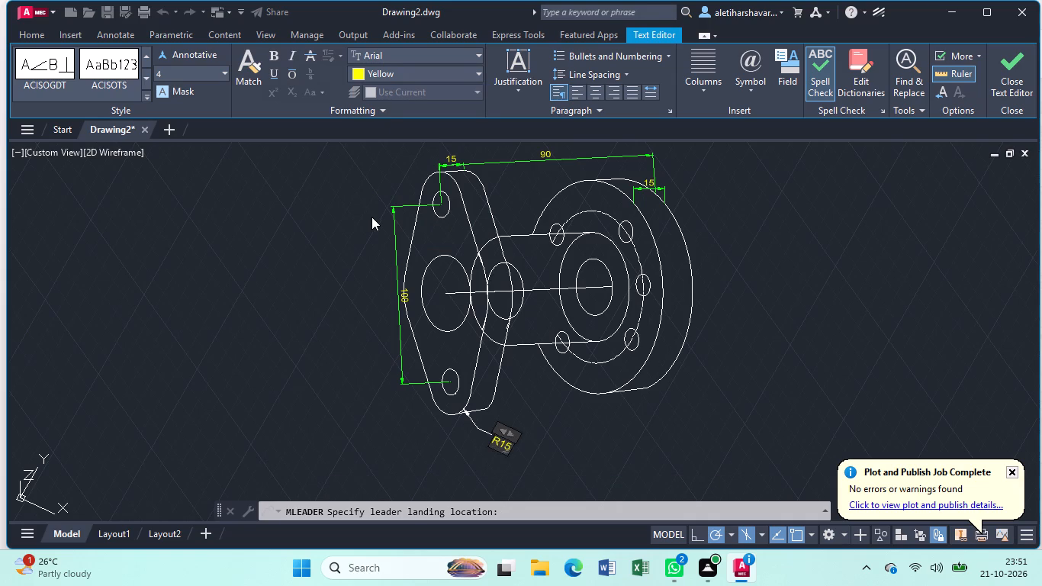
pyautogui.click(373, 217)
# Attach a multileader to the flange's lower lug hole with the yellow text 2xØ12, landing below the lug on its outer side.
pyautogui.press('Return')
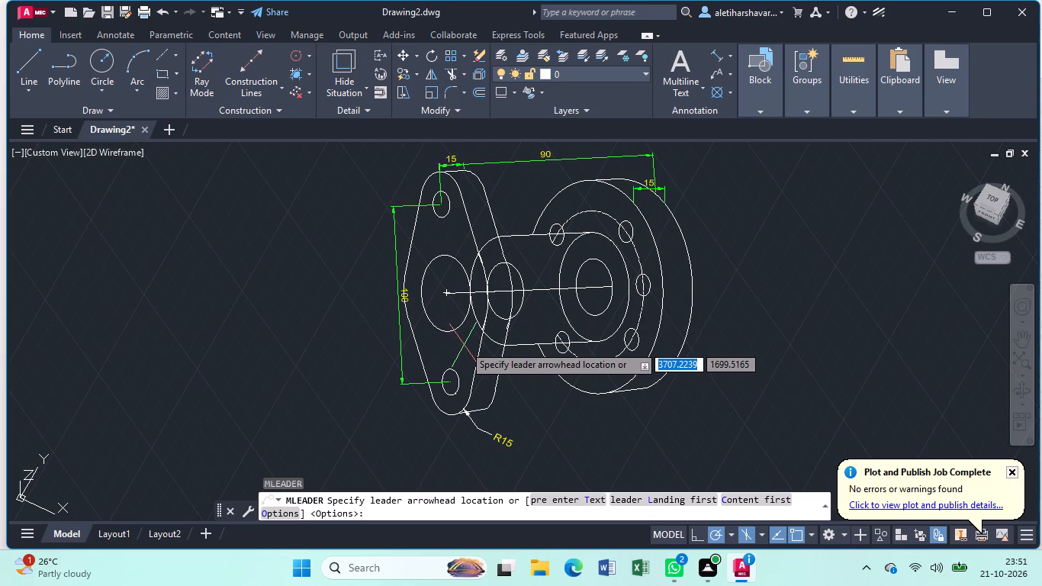
pyautogui.click(449, 398)
pyautogui.click(417, 431)
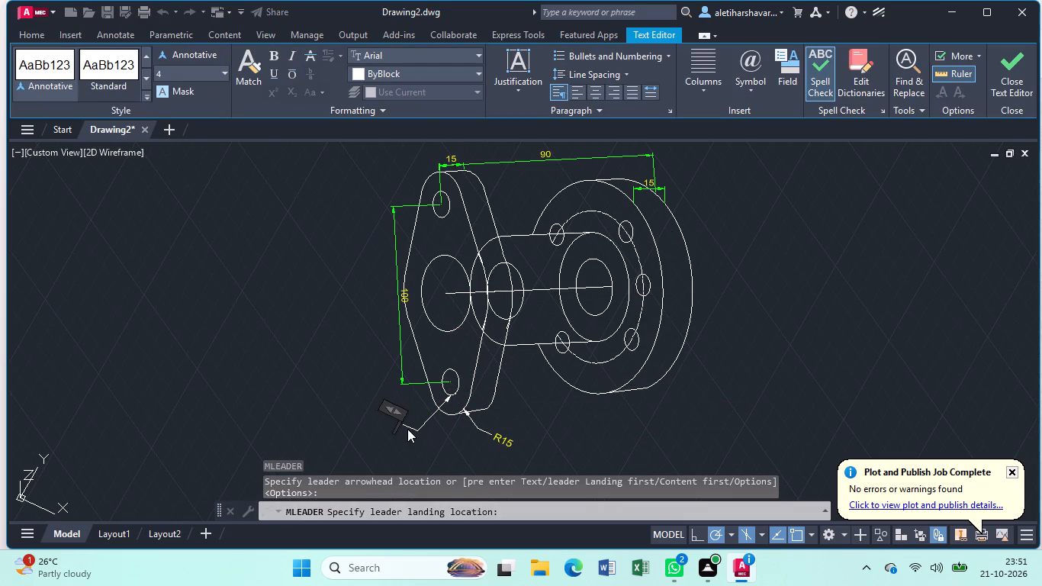
pyautogui.click(476, 74)
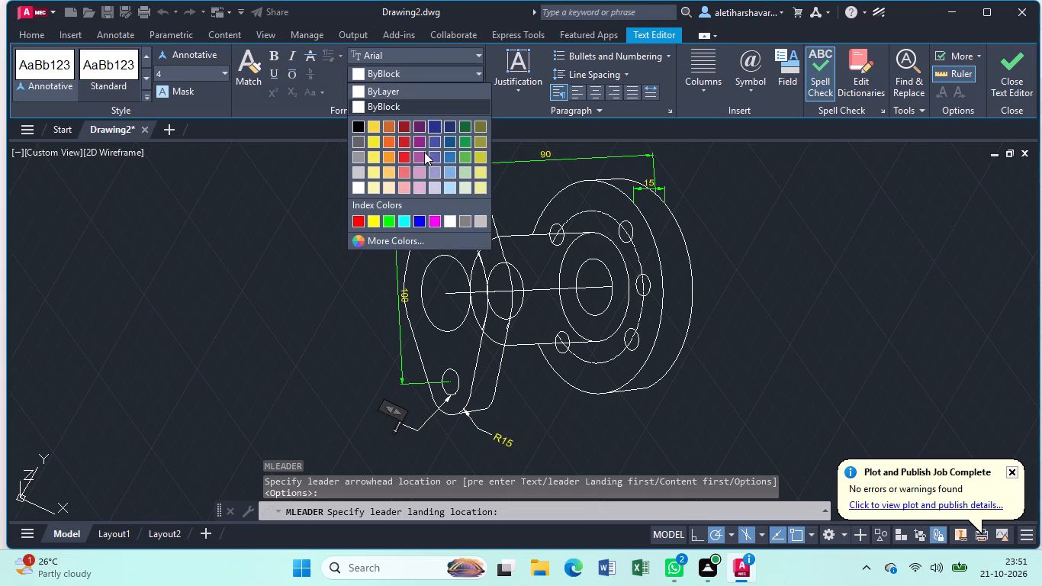
pyautogui.click(371, 217)
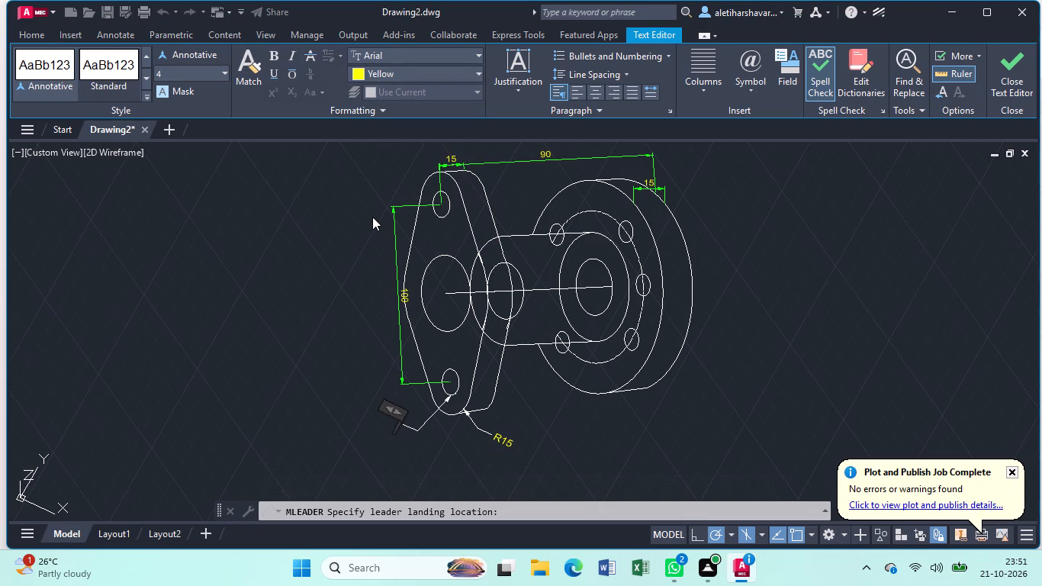
pyautogui.write('2x')
pyautogui.write('%%C')
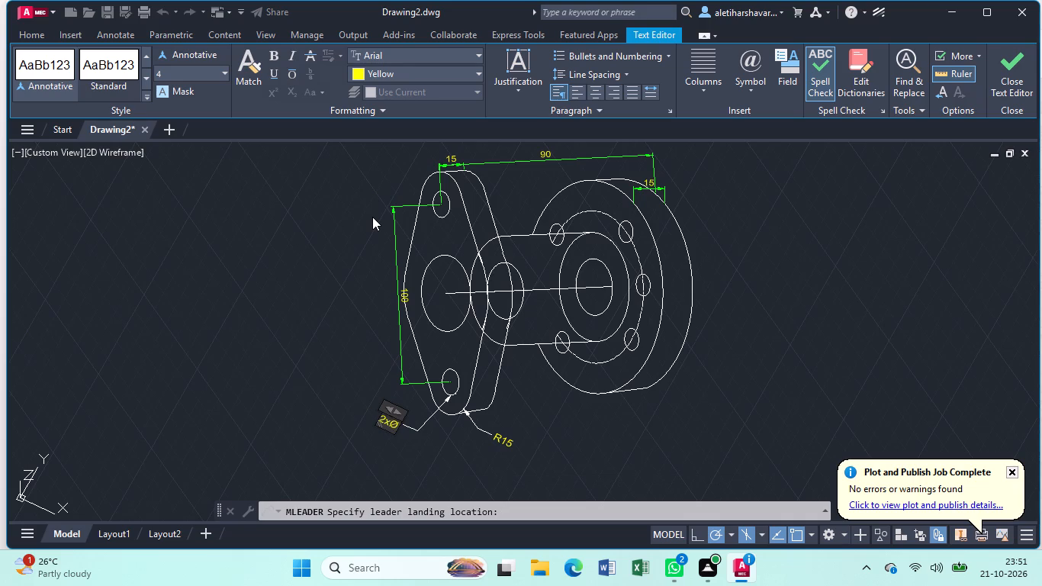
pyautogui.write('12')
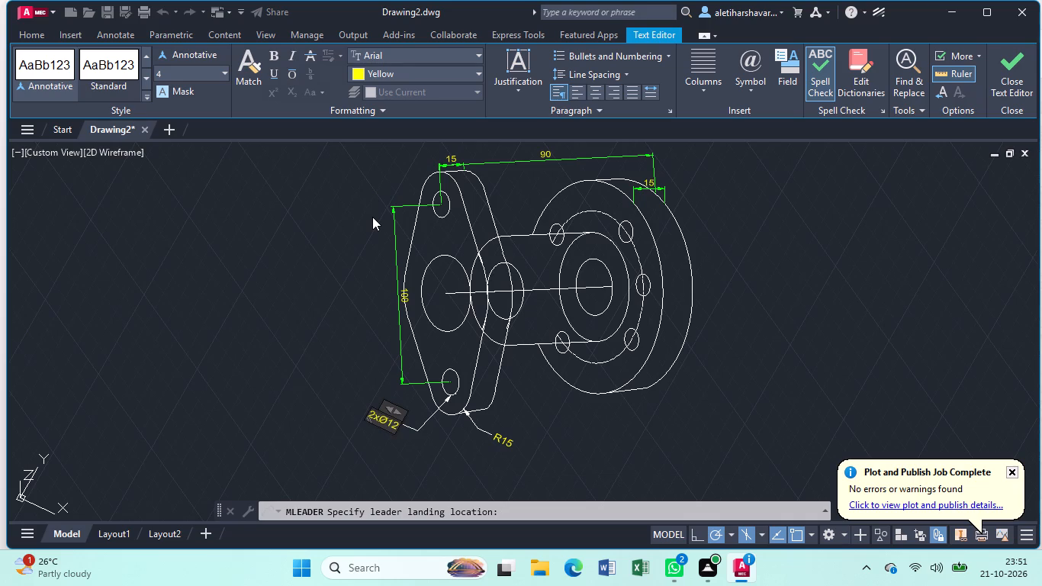
pyautogui.click(373, 217)
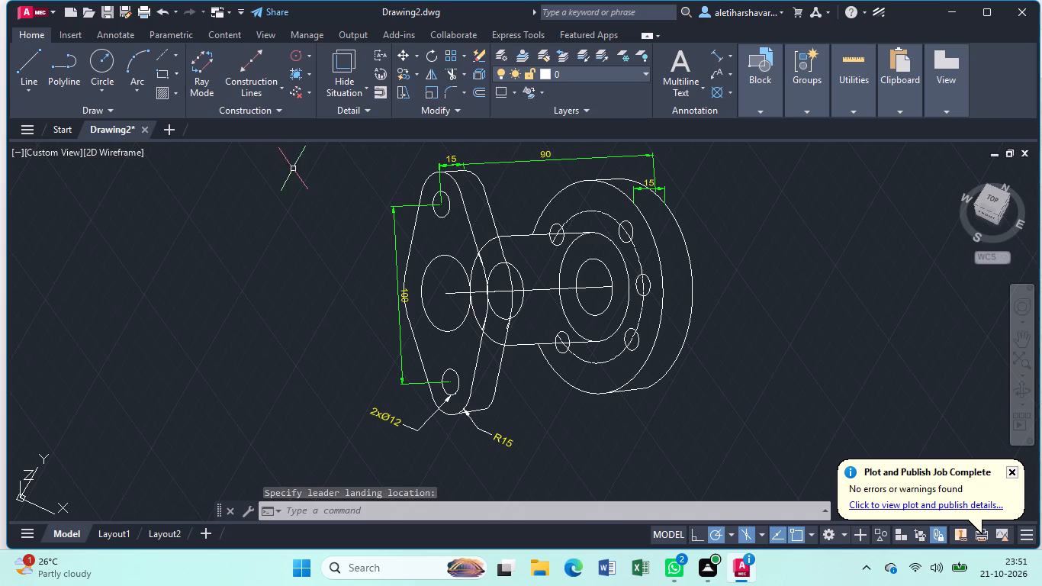
# Attach a multileader to the flange's large central bore with the yellow text Ø35, landing below the hub near the R15 note.
pyautogui.press('Return')
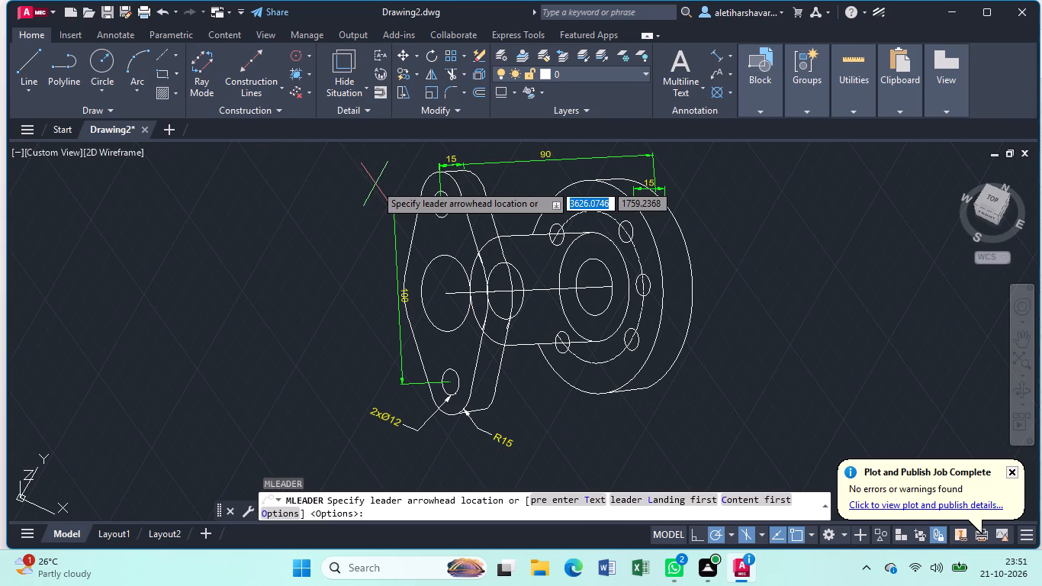
pyautogui.moveTo(458, 328); pyautogui.dragTo(471, 334)
pyautogui.click(509, 398)
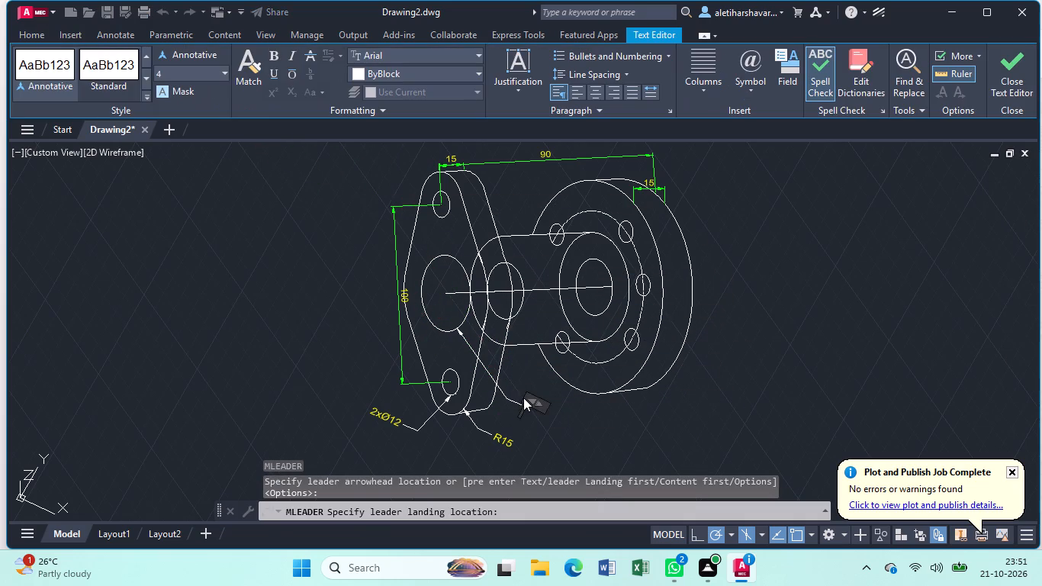
pyautogui.click(478, 75)
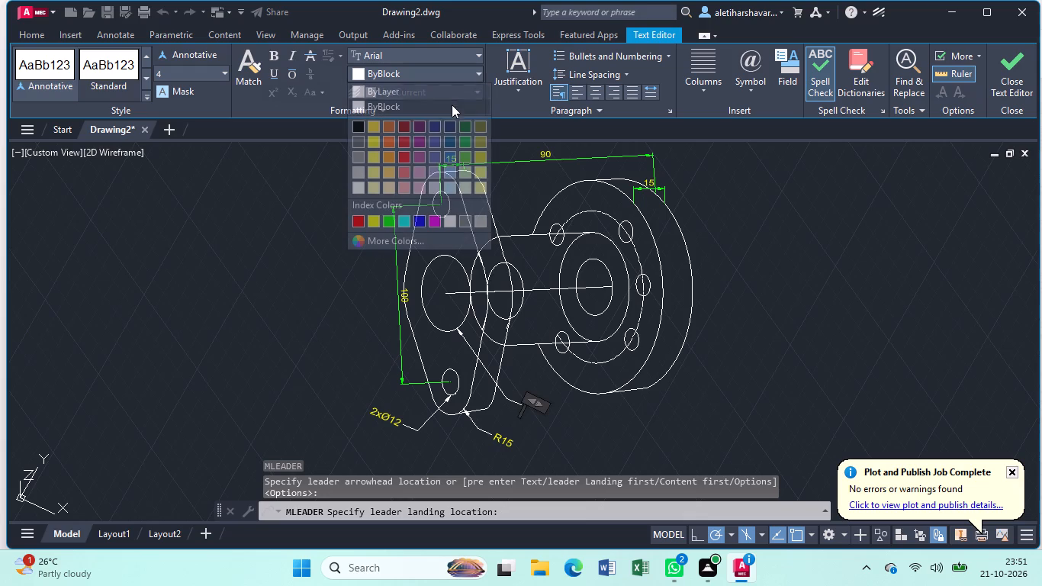
pyautogui.click(371, 215)
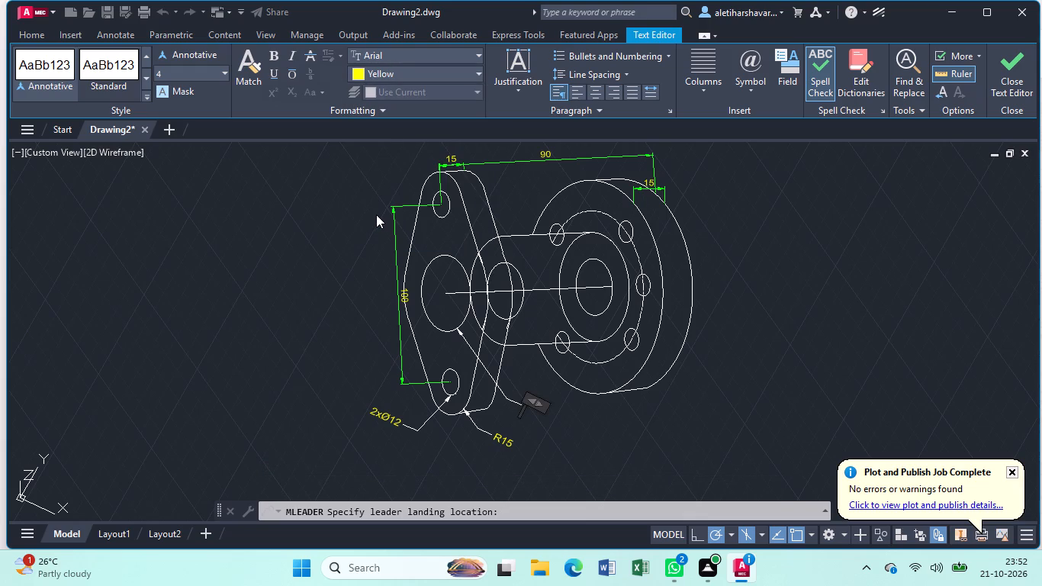
pyautogui.write('%%c')
pyautogui.write('35')
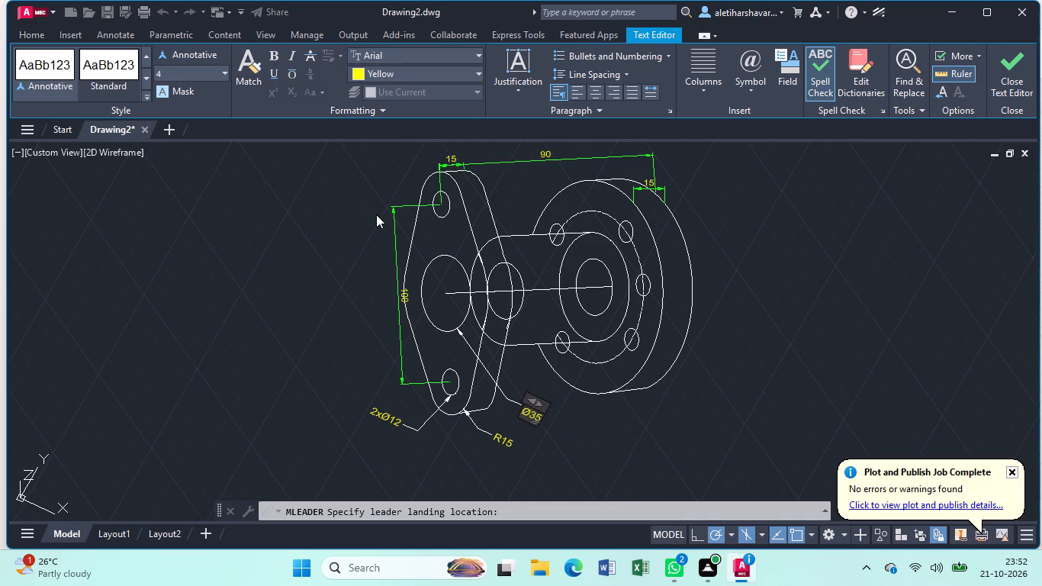
pyautogui.click(381, 221)
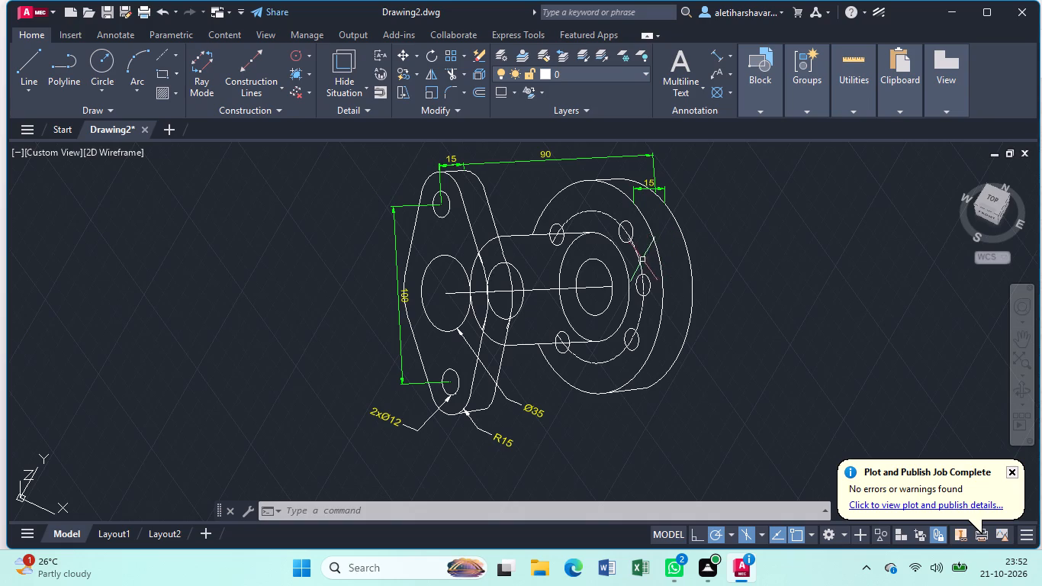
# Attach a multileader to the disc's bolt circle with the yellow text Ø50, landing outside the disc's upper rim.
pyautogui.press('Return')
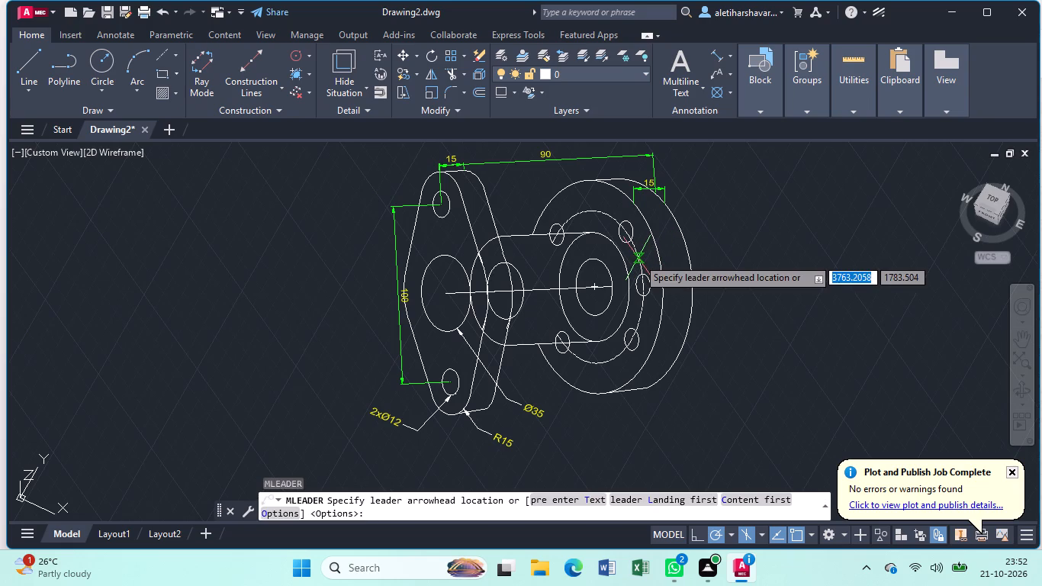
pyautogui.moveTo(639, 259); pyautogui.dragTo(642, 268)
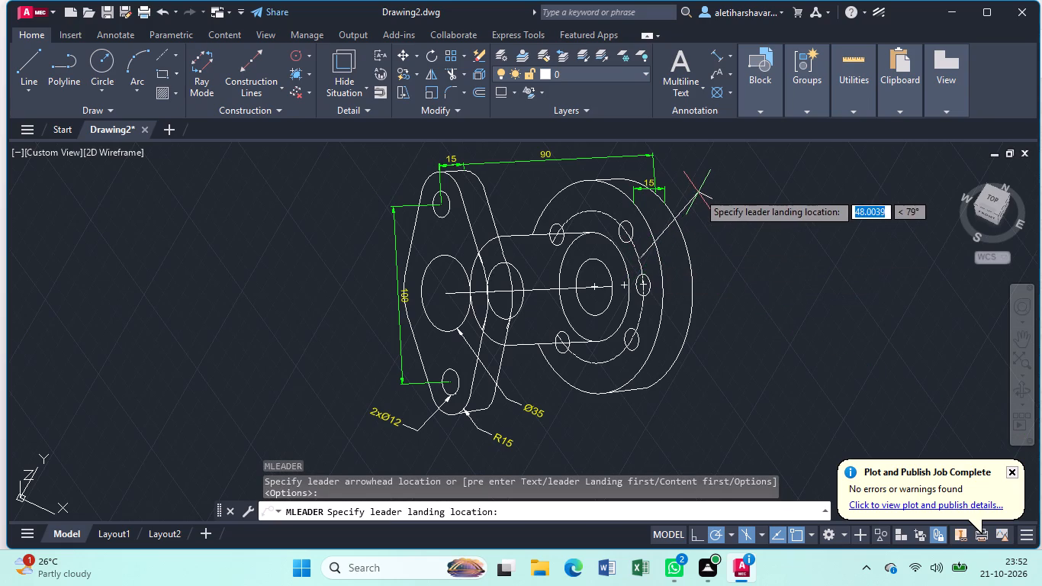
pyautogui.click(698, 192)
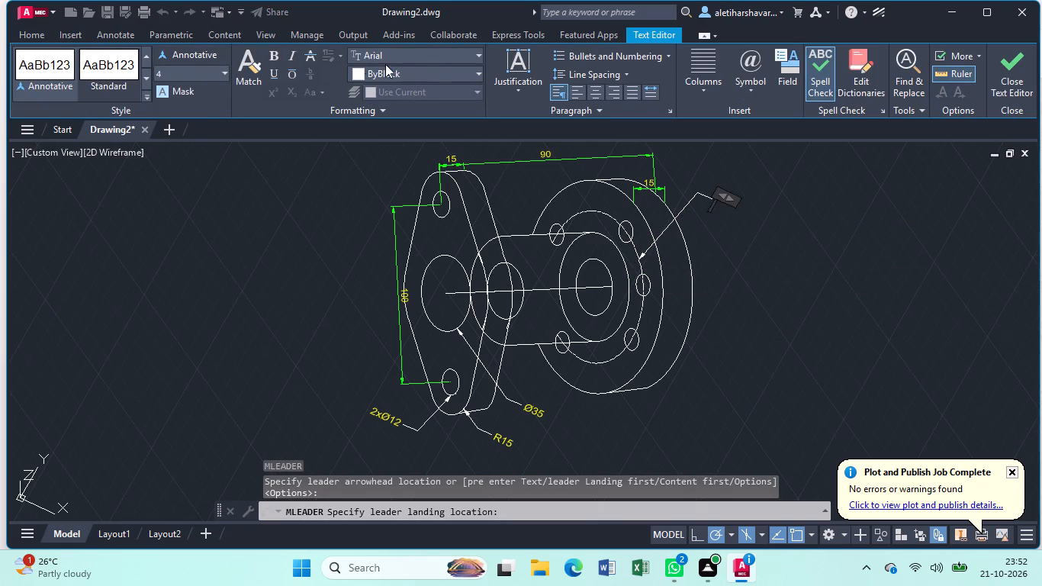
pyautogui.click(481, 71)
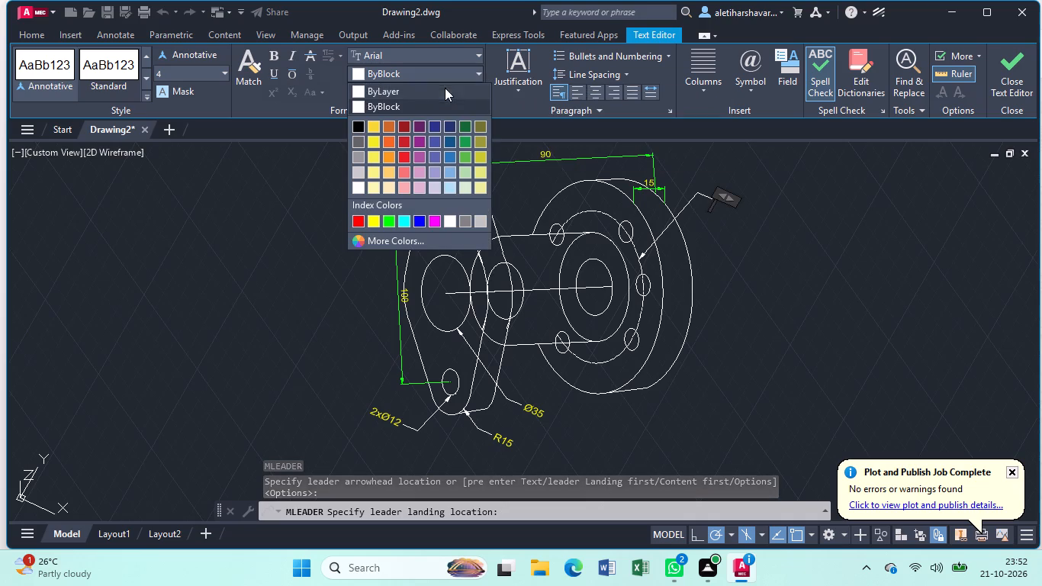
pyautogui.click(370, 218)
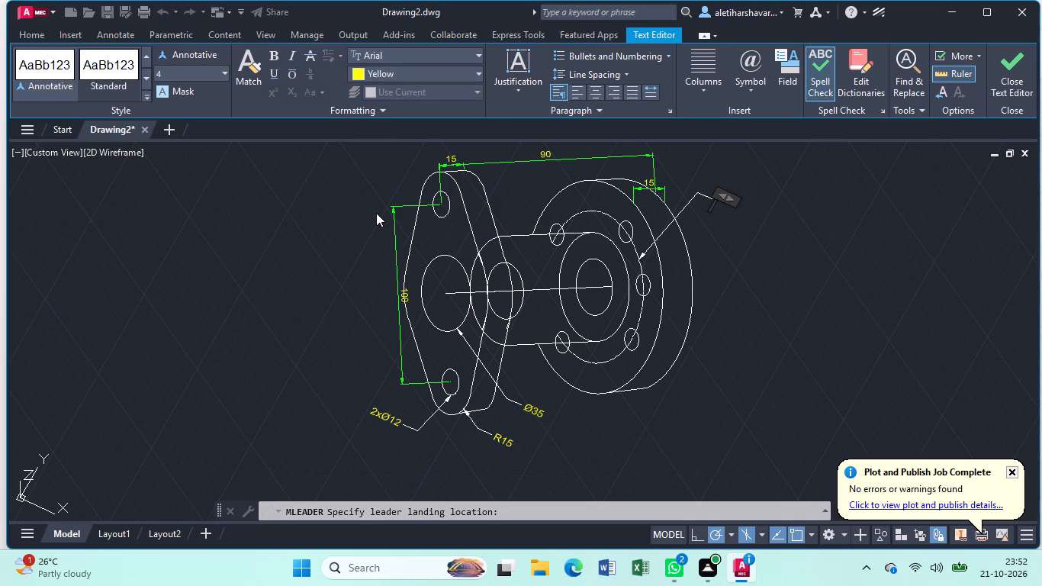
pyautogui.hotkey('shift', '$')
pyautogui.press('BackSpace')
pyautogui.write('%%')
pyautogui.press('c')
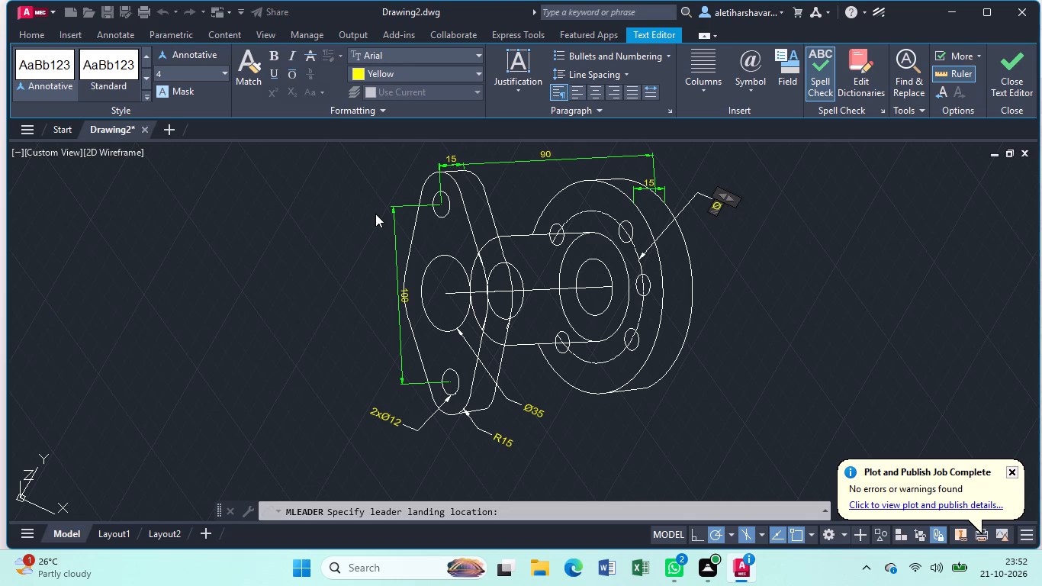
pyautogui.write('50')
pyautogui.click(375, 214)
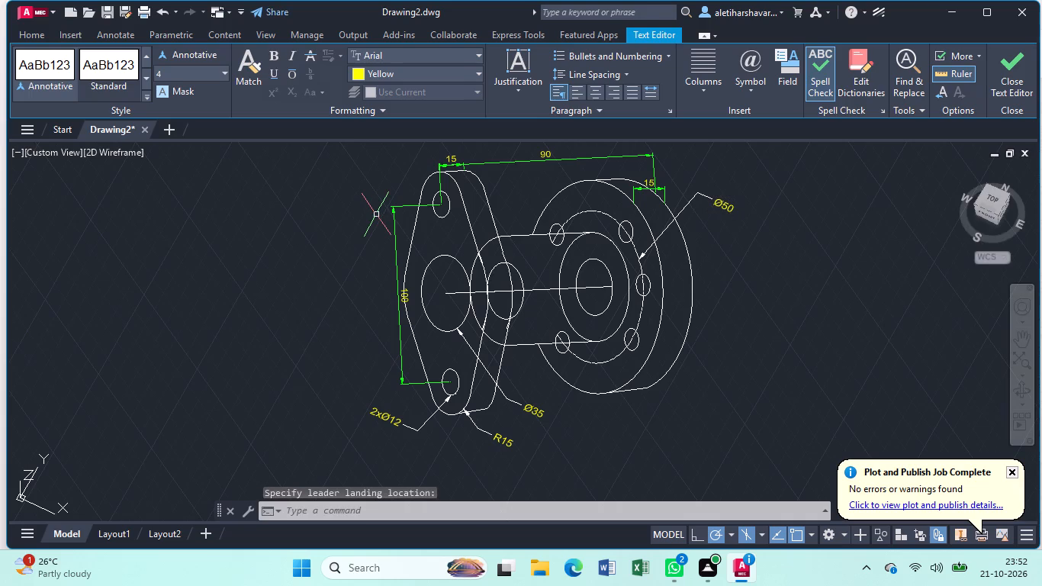
# Attach a multileader to the outer edge of the disc's front face with the yellow text Ø98, landing just outside the rim.
pyautogui.press('Return')
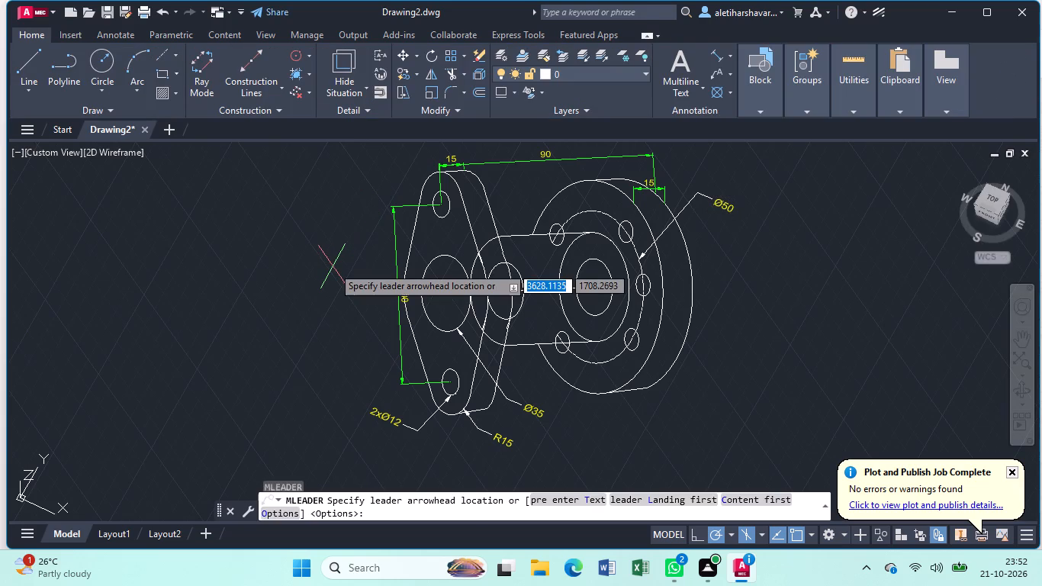
pyautogui.click(664, 280)
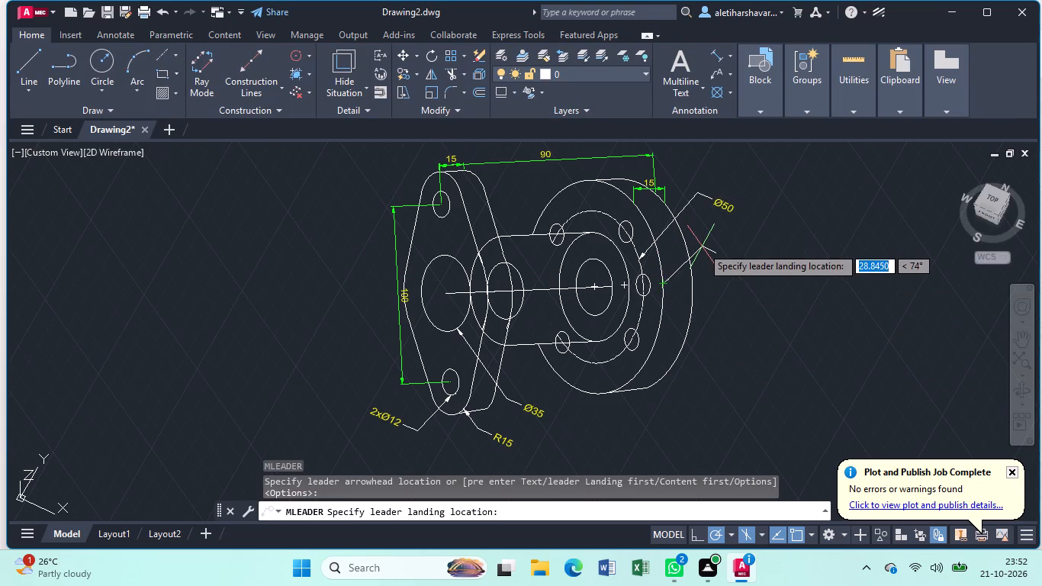
pyautogui.click(702, 246)
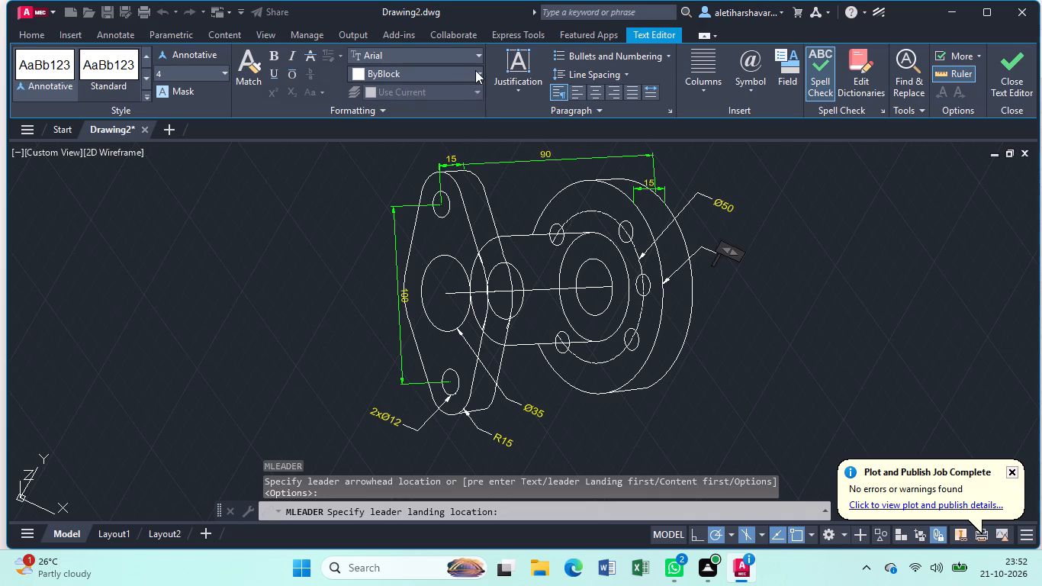
pyautogui.click(476, 70)
pyautogui.click(371, 219)
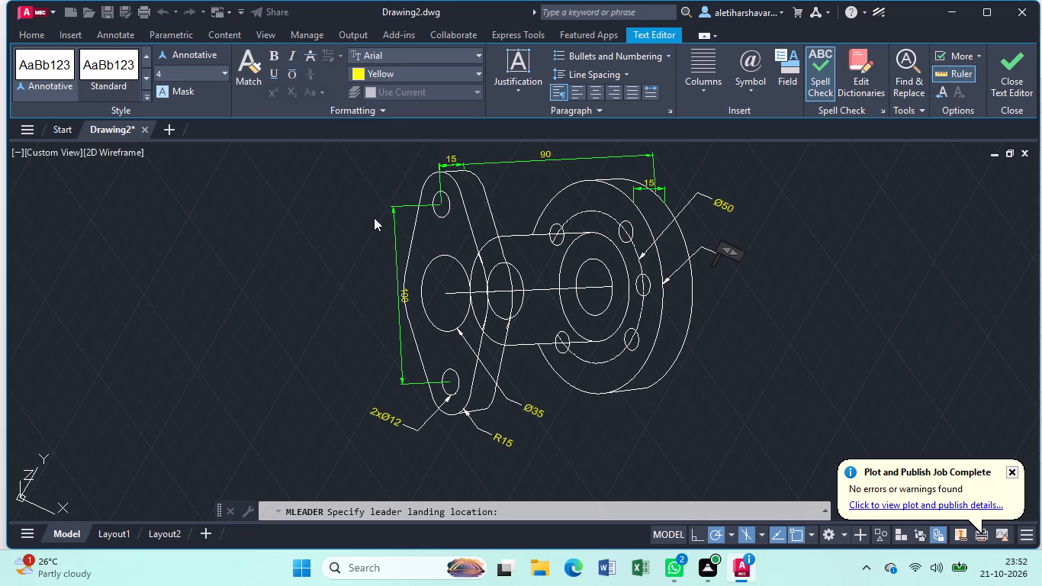
pyautogui.write('%%c')
pyautogui.write('98')
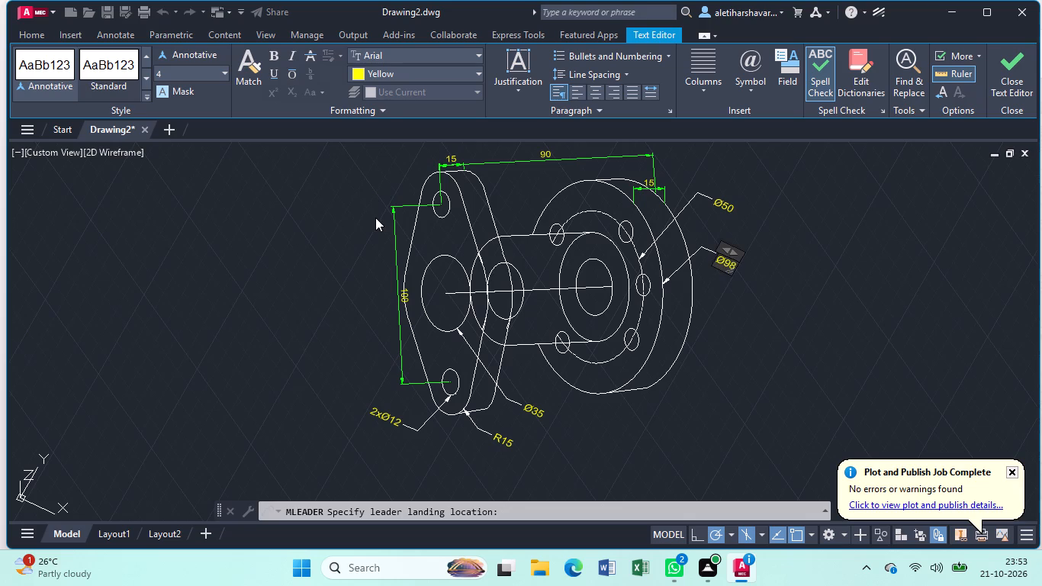
pyautogui.click(381, 227)
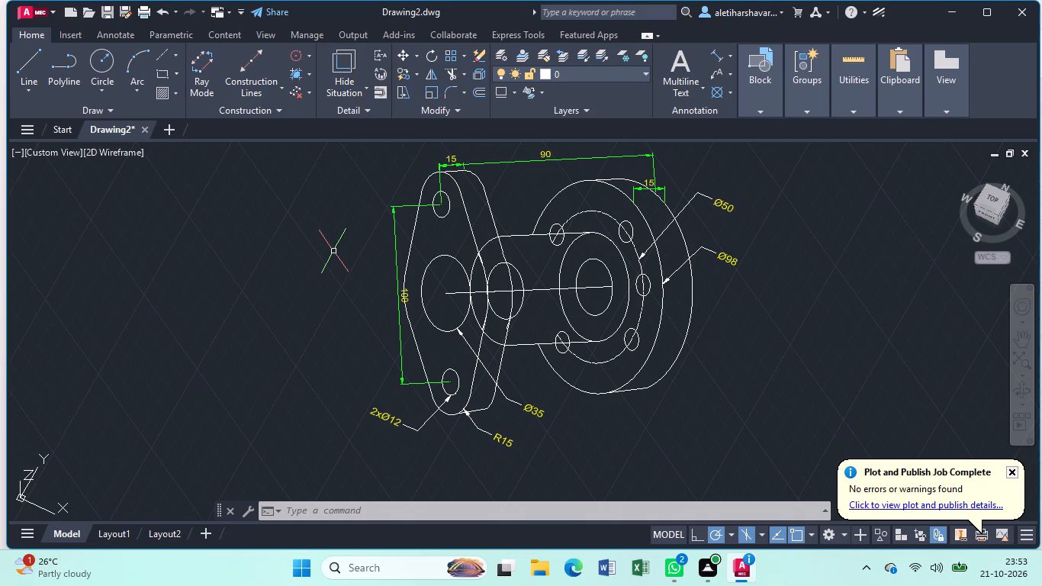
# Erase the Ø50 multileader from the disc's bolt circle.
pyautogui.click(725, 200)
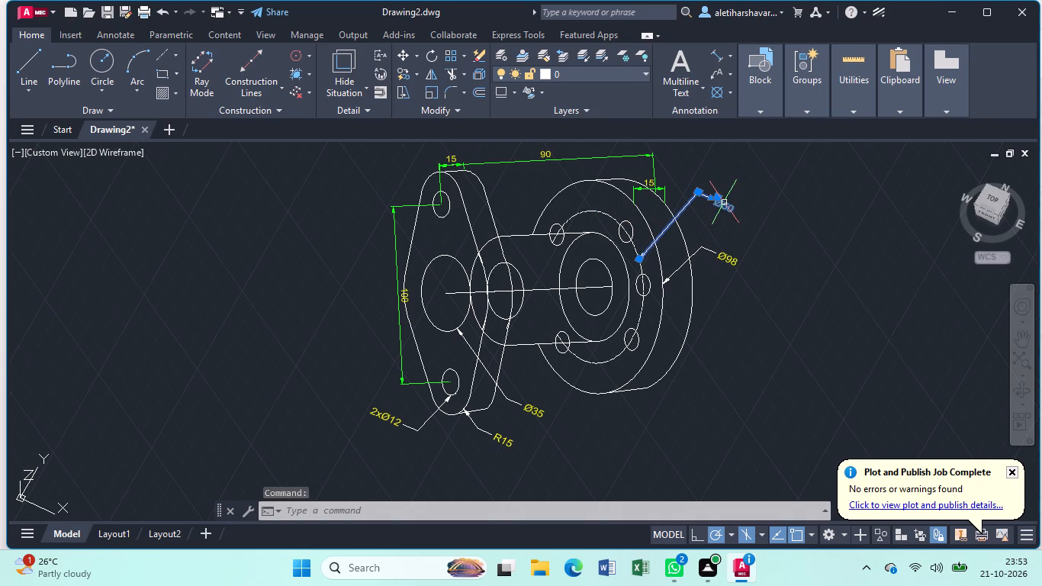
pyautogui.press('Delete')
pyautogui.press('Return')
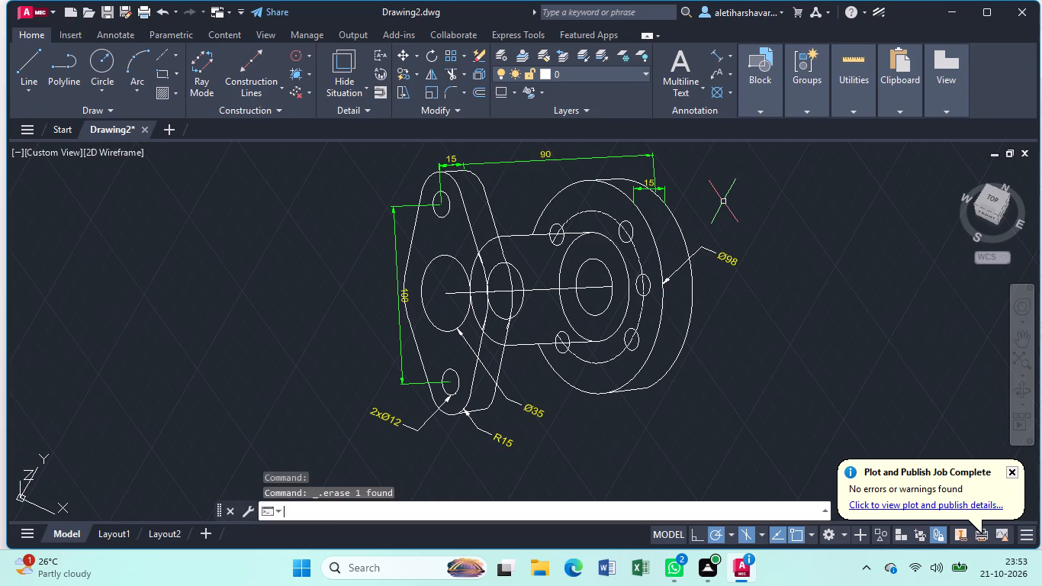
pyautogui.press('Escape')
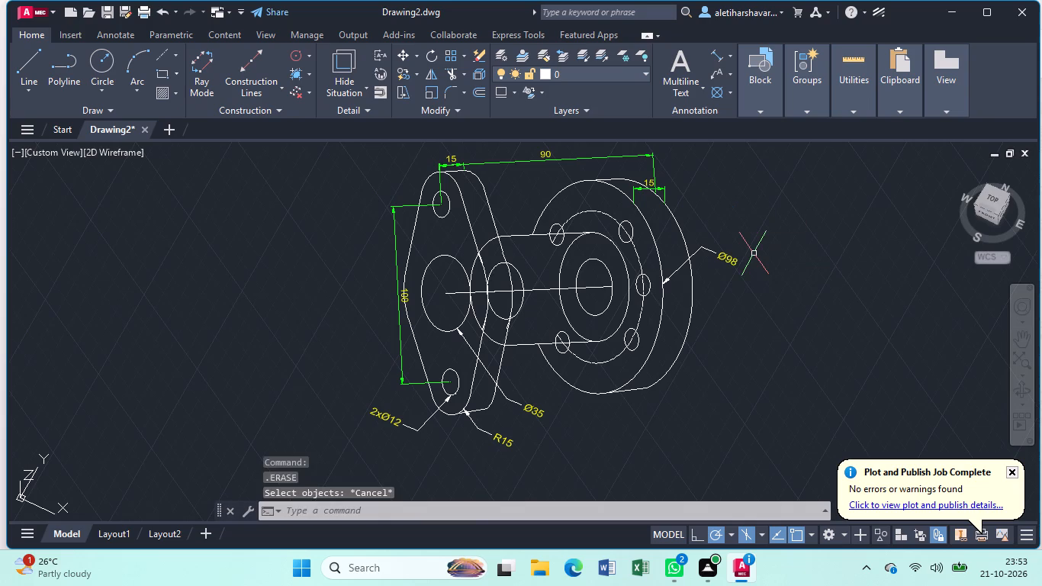
# Attach a multileader to the disc's bolt circle with the yellow text Ø70, landing outside the rim above the Ø98 note.
pyautogui.write('ml')
pyautogui.click(805, 298)
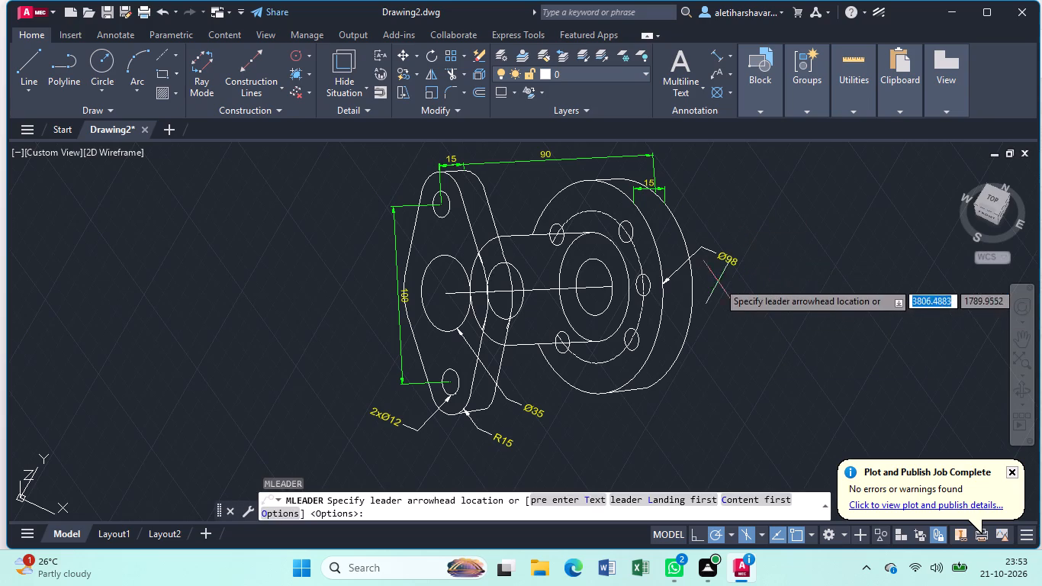
pyautogui.click(638, 256)
pyautogui.click(696, 217)
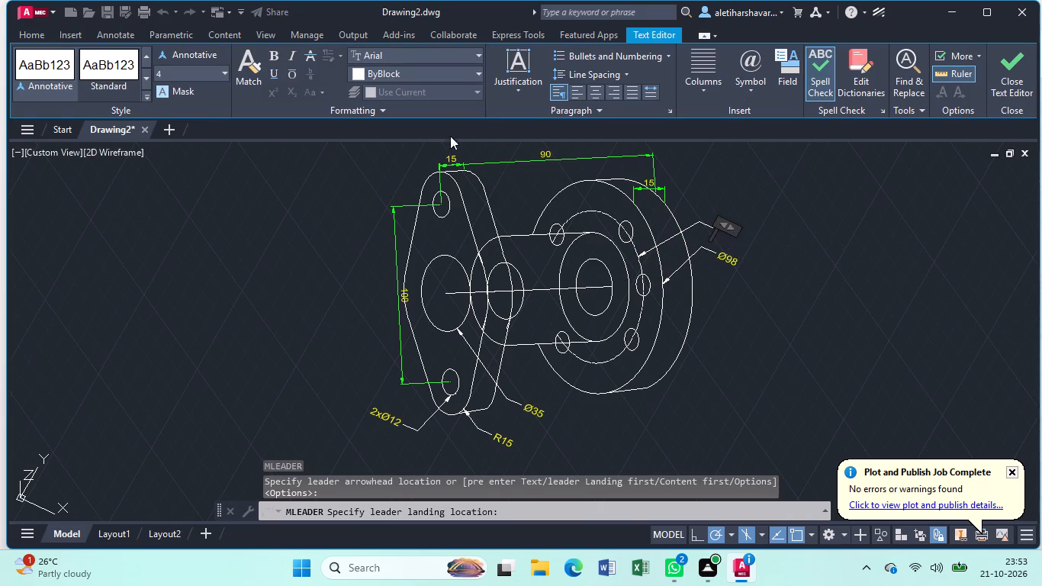
pyautogui.click(478, 72)
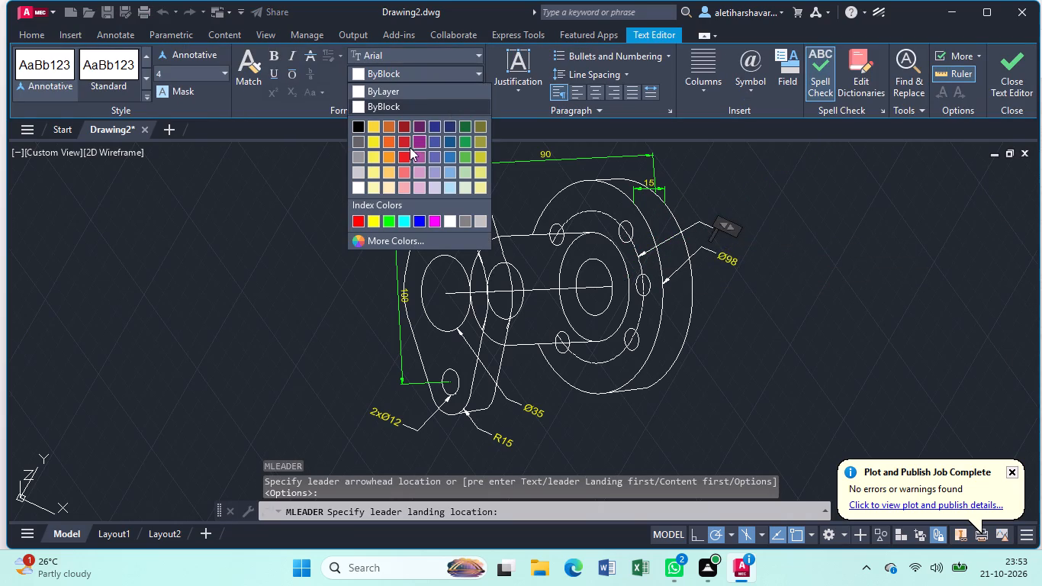
pyautogui.click(371, 215)
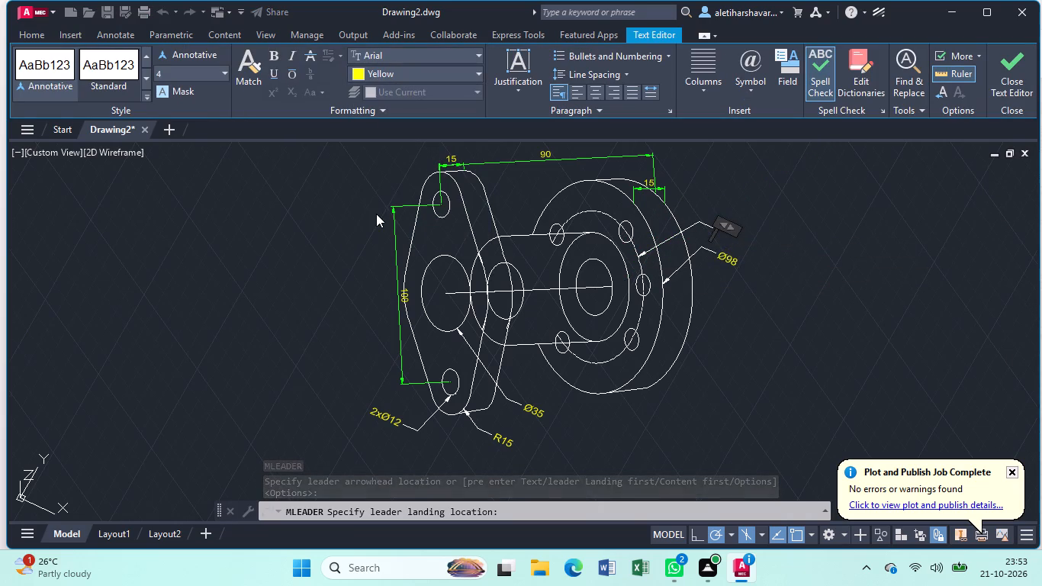
pyautogui.hotkey('shift', '%')
pyautogui.write('%C')
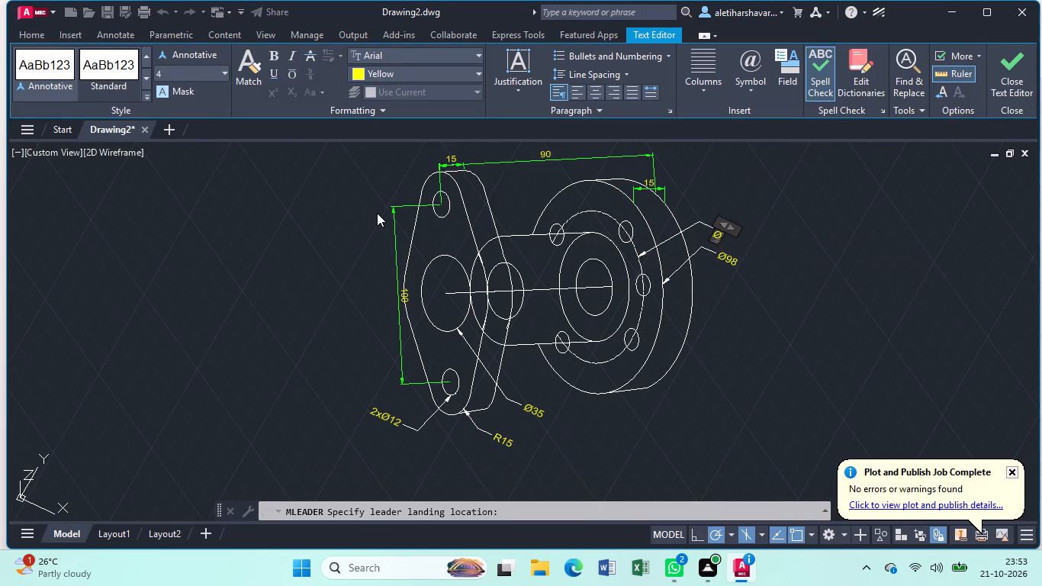
pyautogui.write('70')
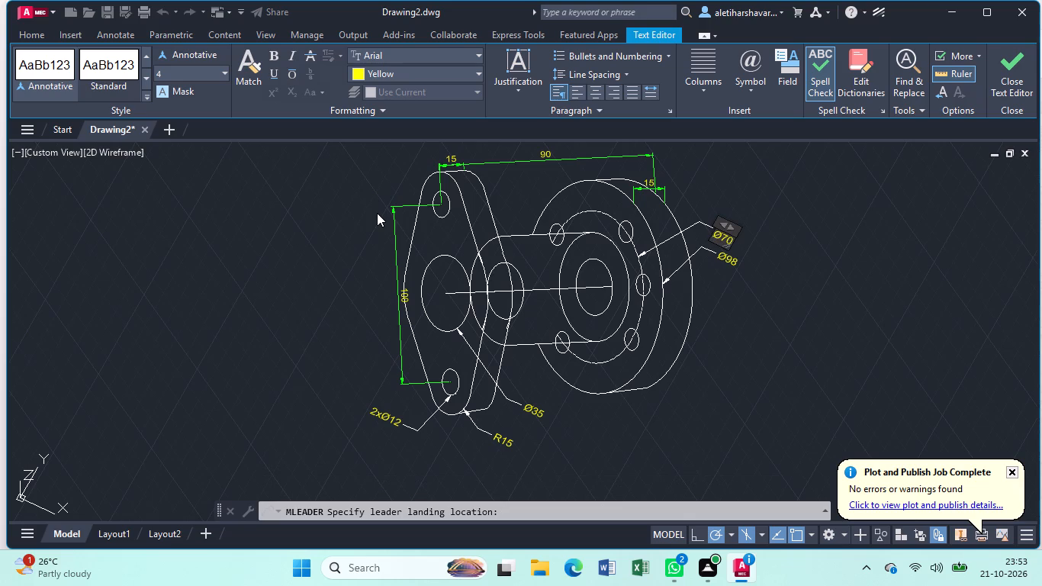
pyautogui.click(378, 213)
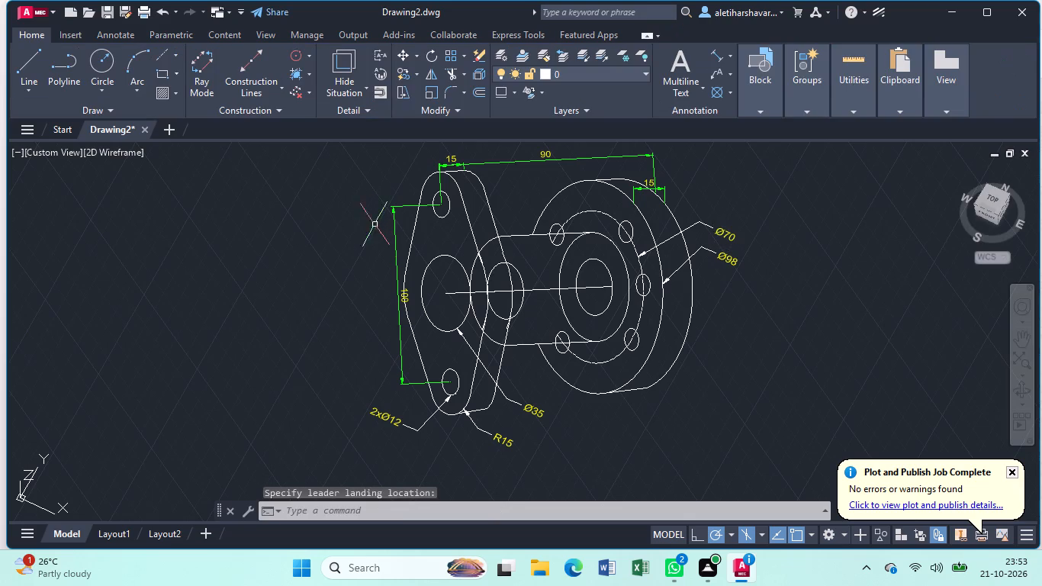
# Attach a multileader to the hub's outer circle on the disc with the yellow text Ø50, landing outside the rim below Ø98.
pyautogui.press('Return')
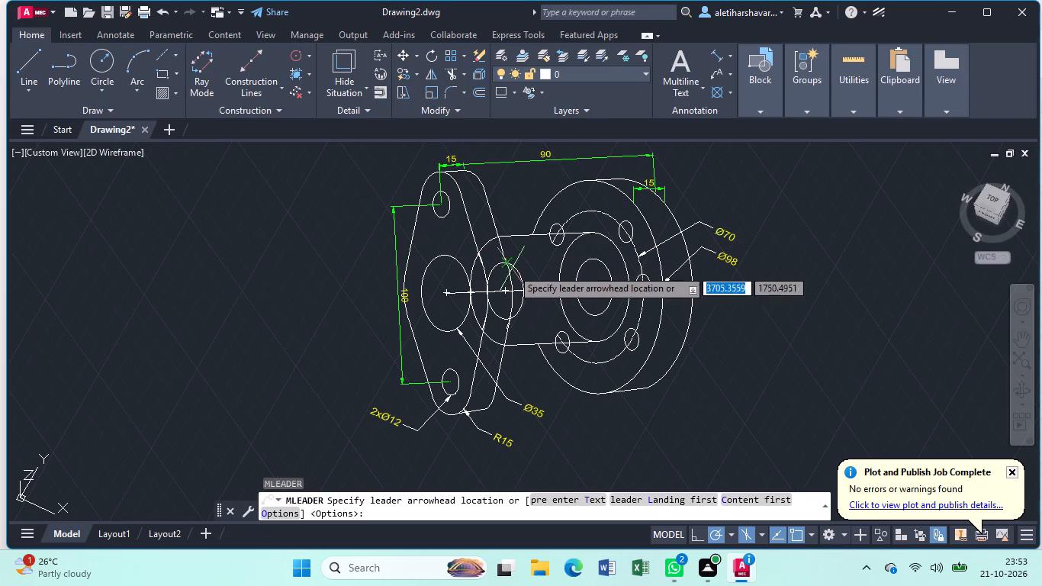
pyautogui.moveTo(628, 306); pyautogui.dragTo(635, 310)
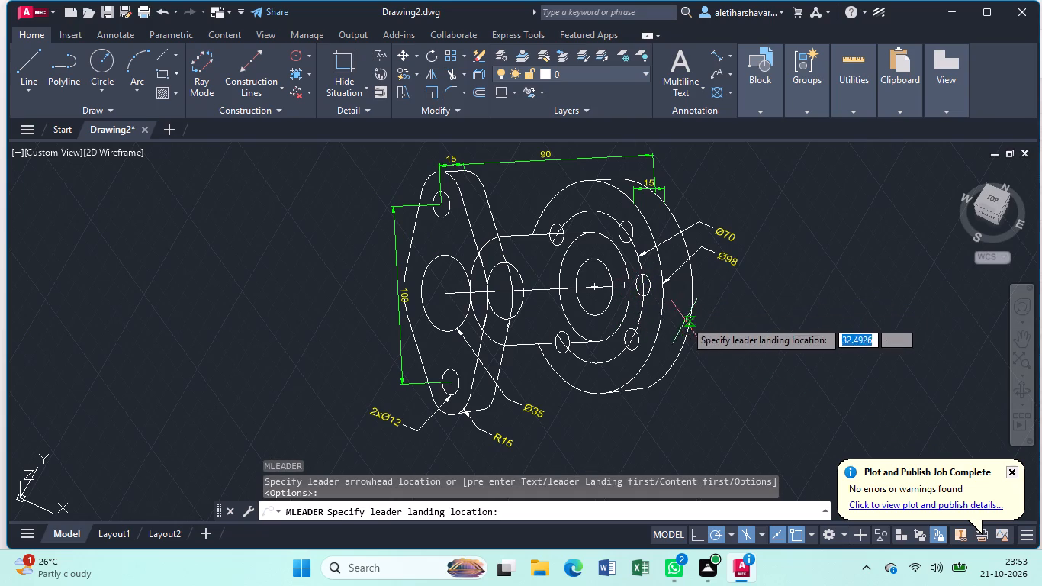
pyautogui.click(697, 297)
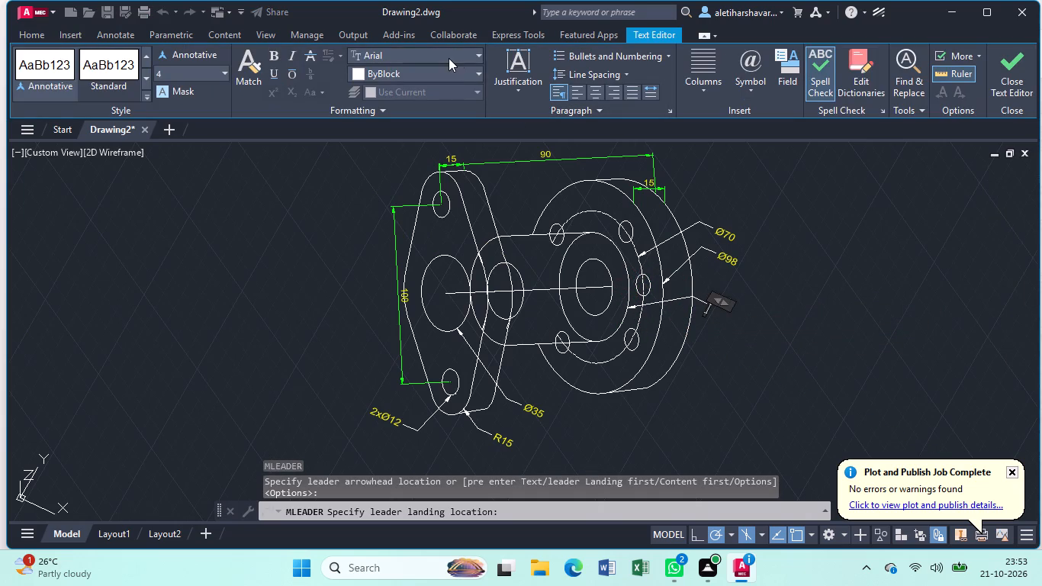
pyautogui.click(480, 72)
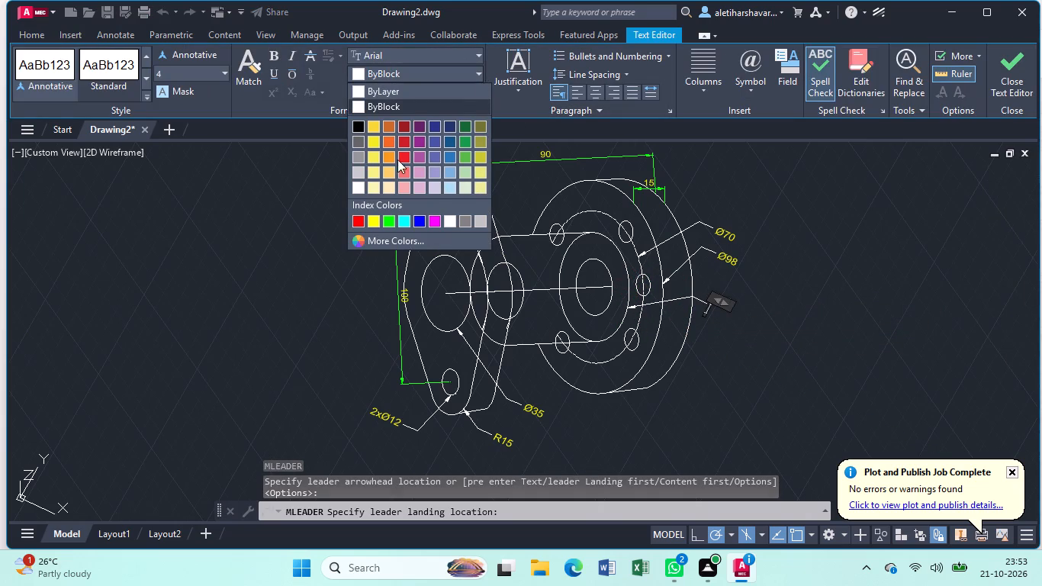
pyautogui.click(374, 217)
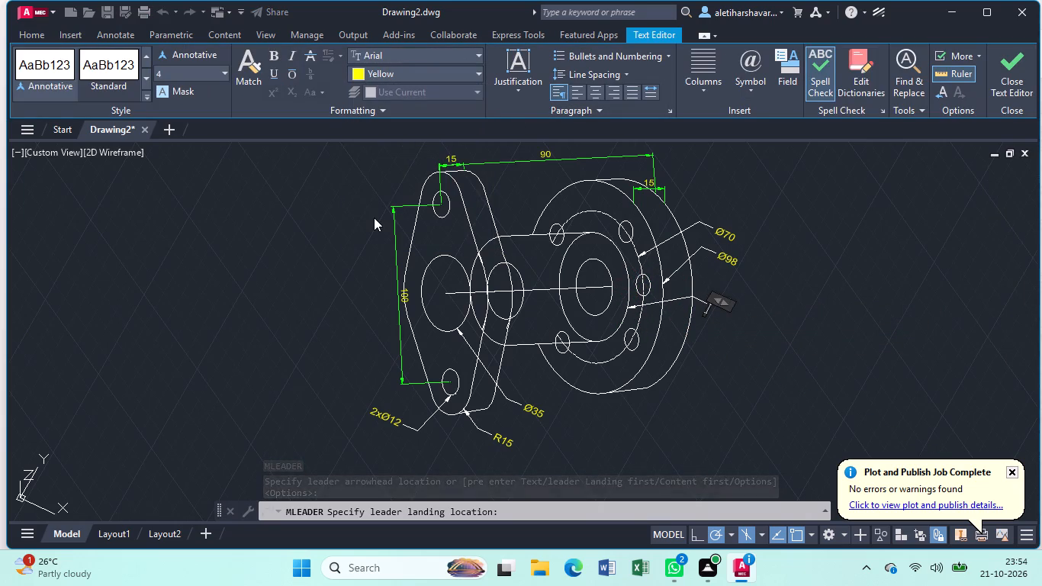
pyautogui.write('%%C')
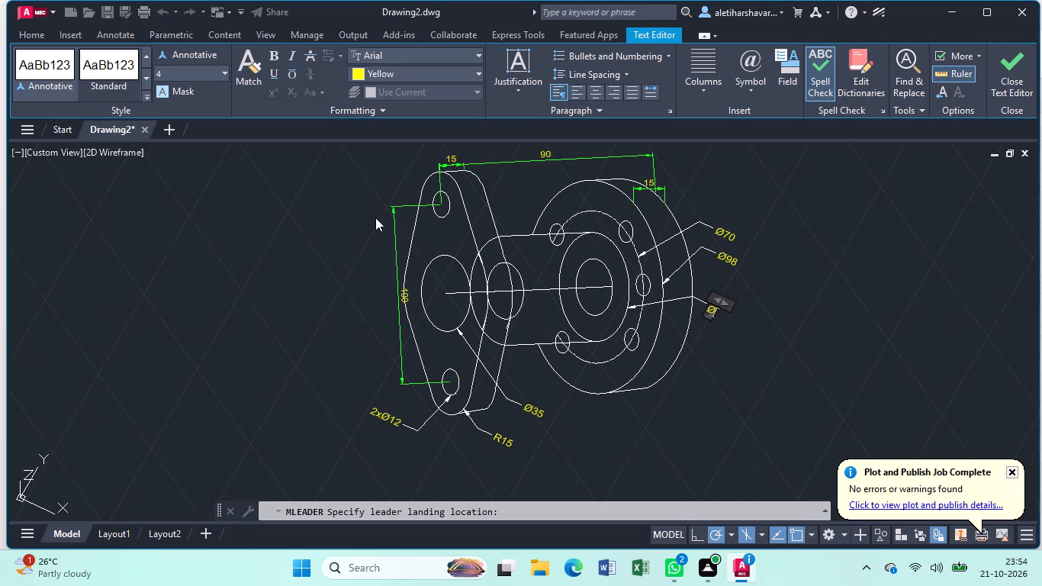
pyautogui.write('590')
pyautogui.press('BackSpace')
pyautogui.press('BackSpace')
pyautogui.press('0')
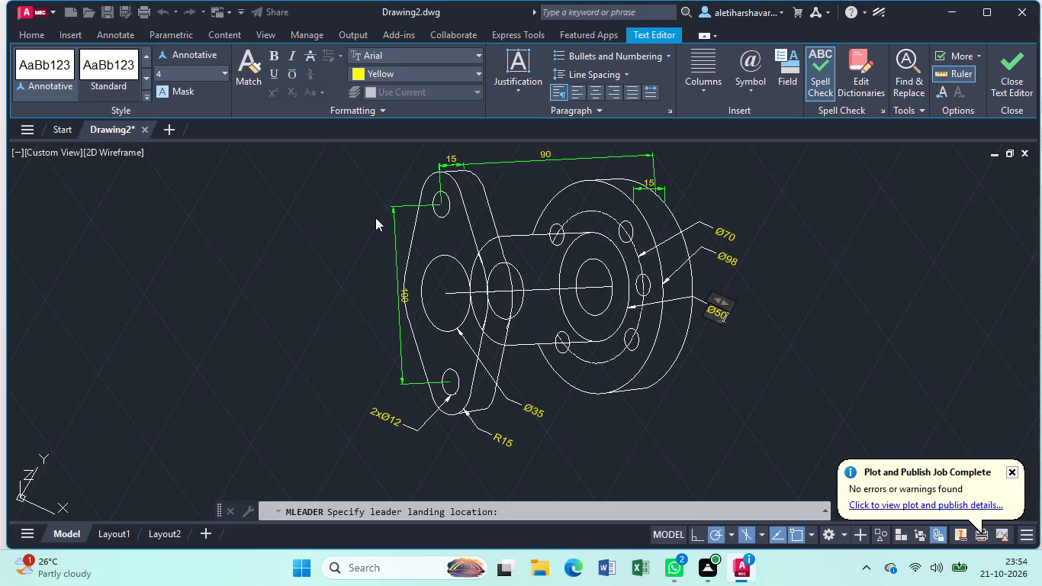
pyautogui.click(375, 217)
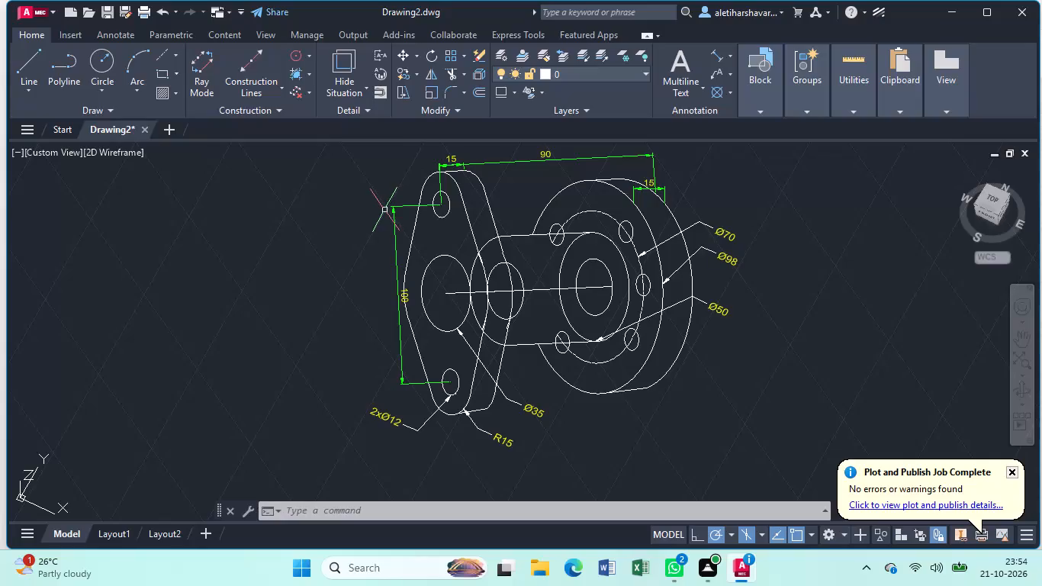
# Trim the upper part of the hub's end arc where it passes across the flange's edge thickness.
pyautogui.write('tr')
pyautogui.press('Return')
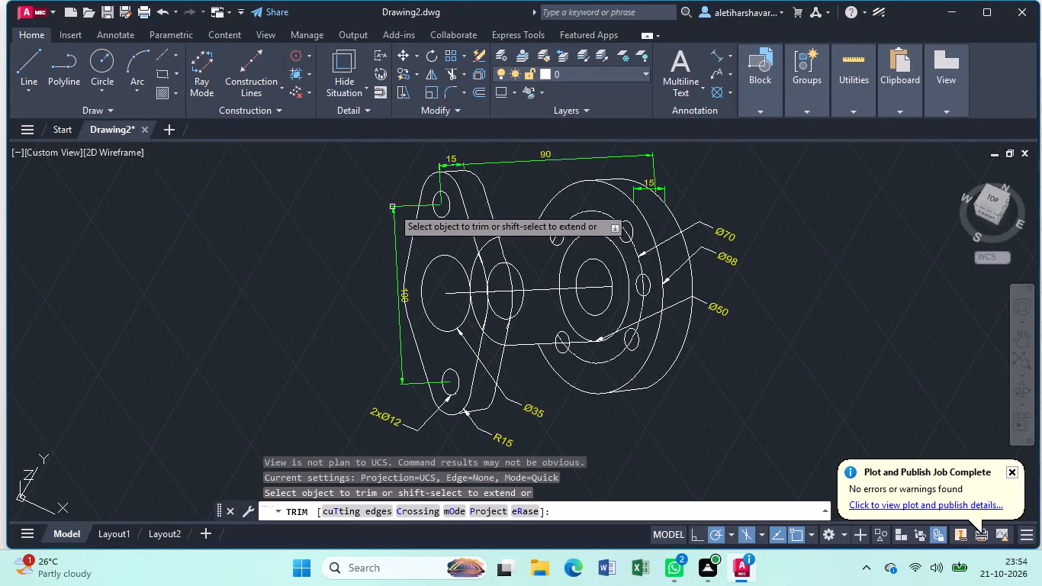
pyautogui.click(490, 241)
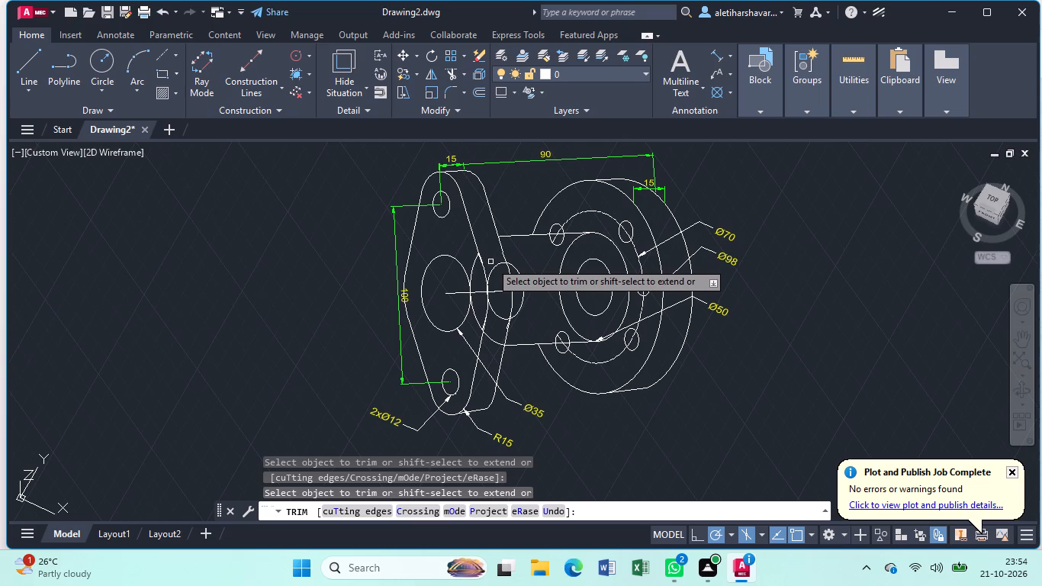
pyautogui.press('Escape')
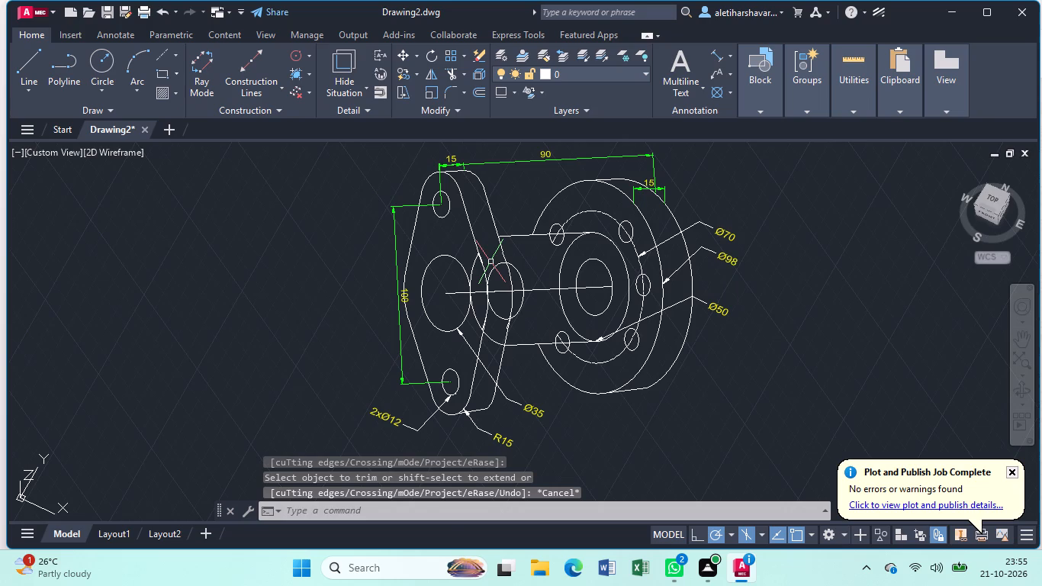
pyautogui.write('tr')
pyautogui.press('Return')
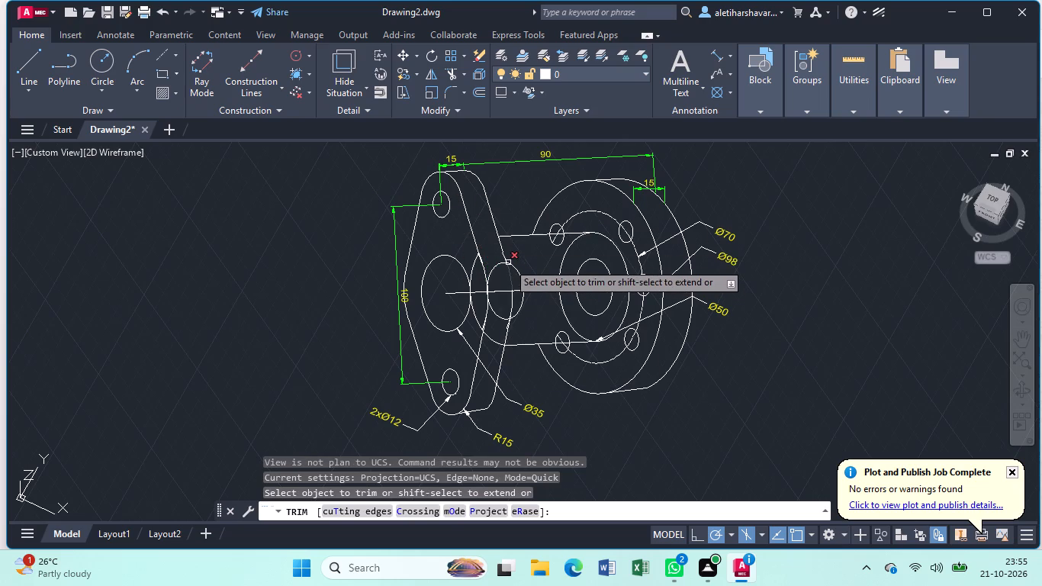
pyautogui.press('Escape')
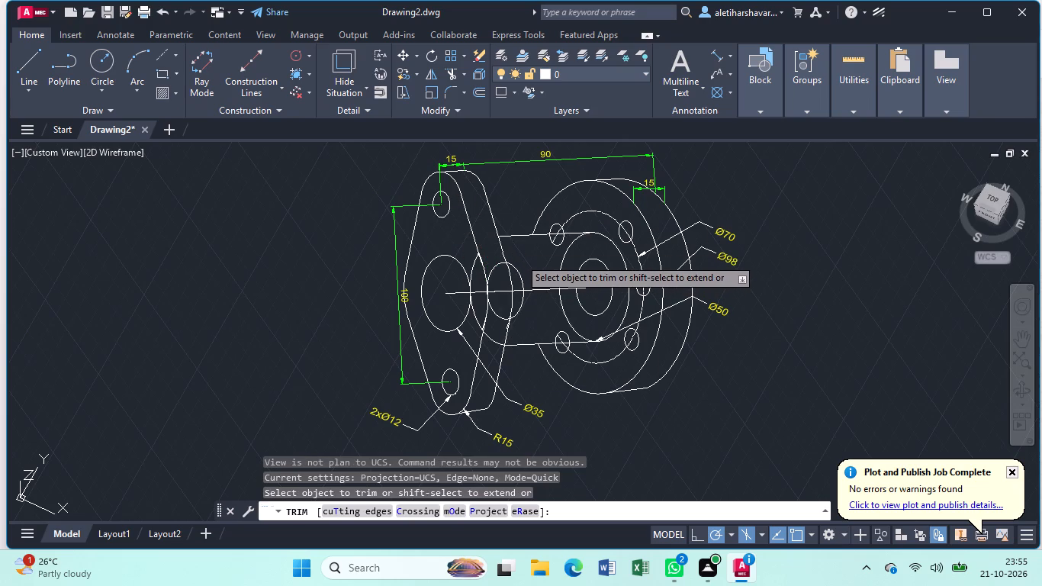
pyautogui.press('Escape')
# Draw a short line about 12 mm long across the flange's edge thickness near the top of the upper lug.
pyautogui.press('l')
pyautogui.press('Return')
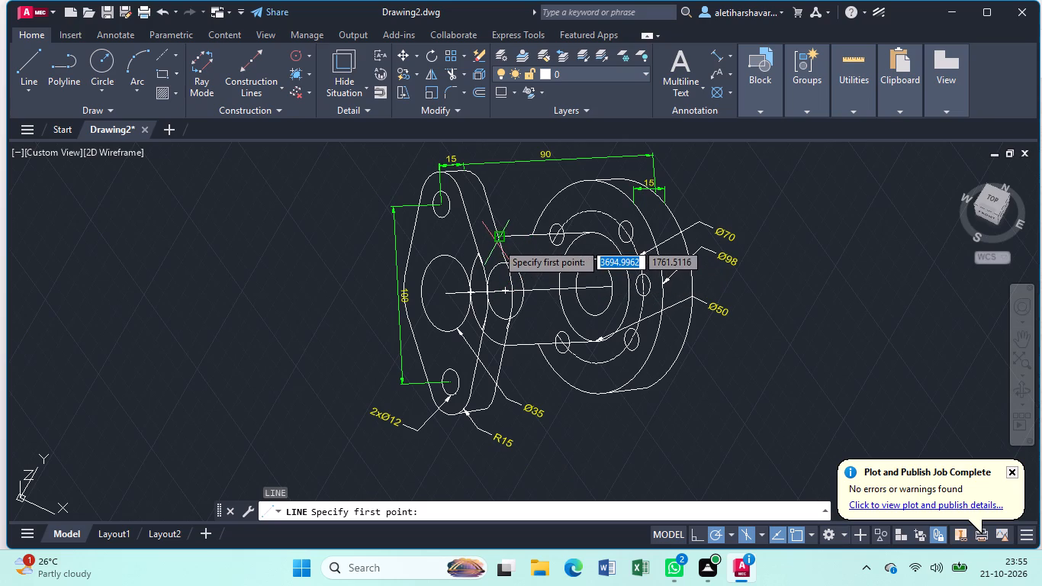
pyautogui.click(479, 185)
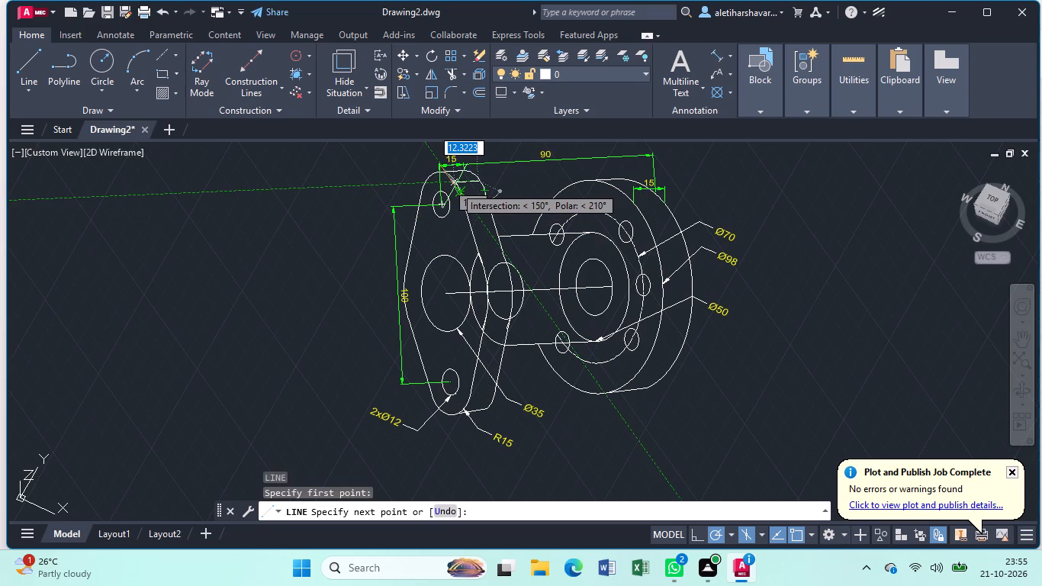
pyautogui.click(454, 186)
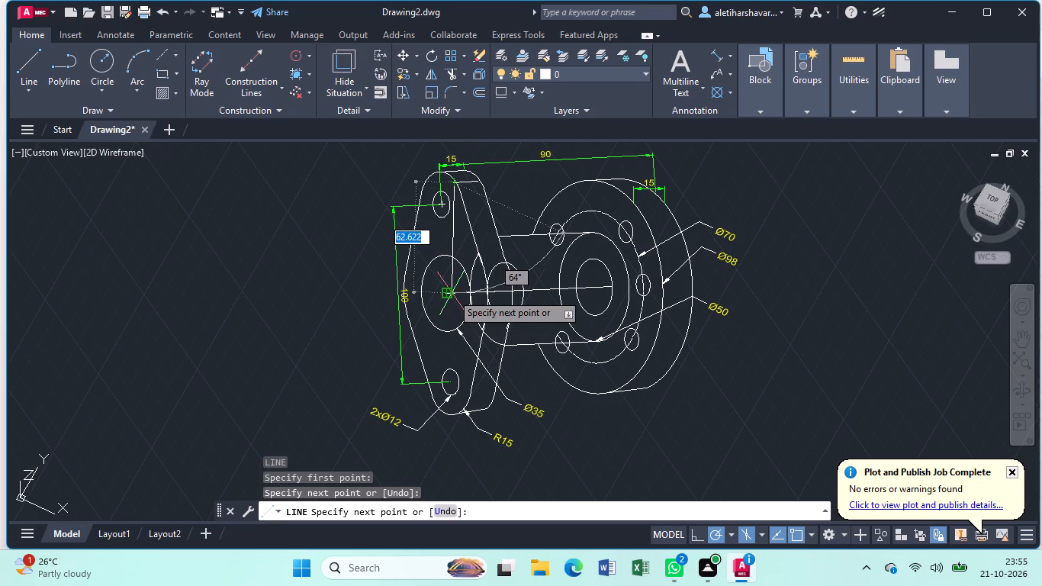
pyautogui.press('Escape')
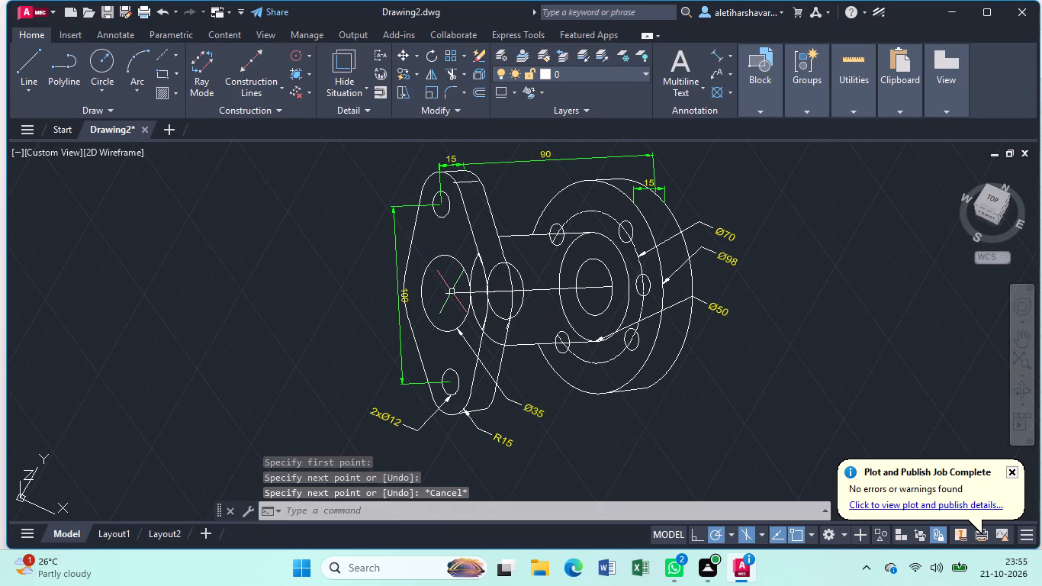
# Draw connected lines from the flange bore's centre to the upper lug's top, across its thickness, and about 53 mm down at 300° towards the hub.
pyautogui.press('l')
pyautogui.press('Return')
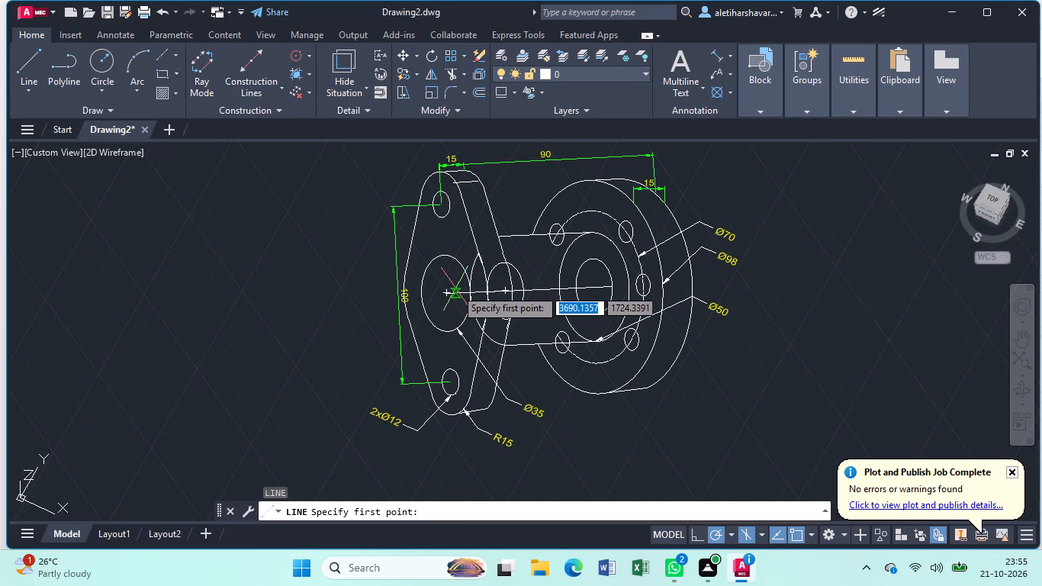
pyautogui.click(450, 291)
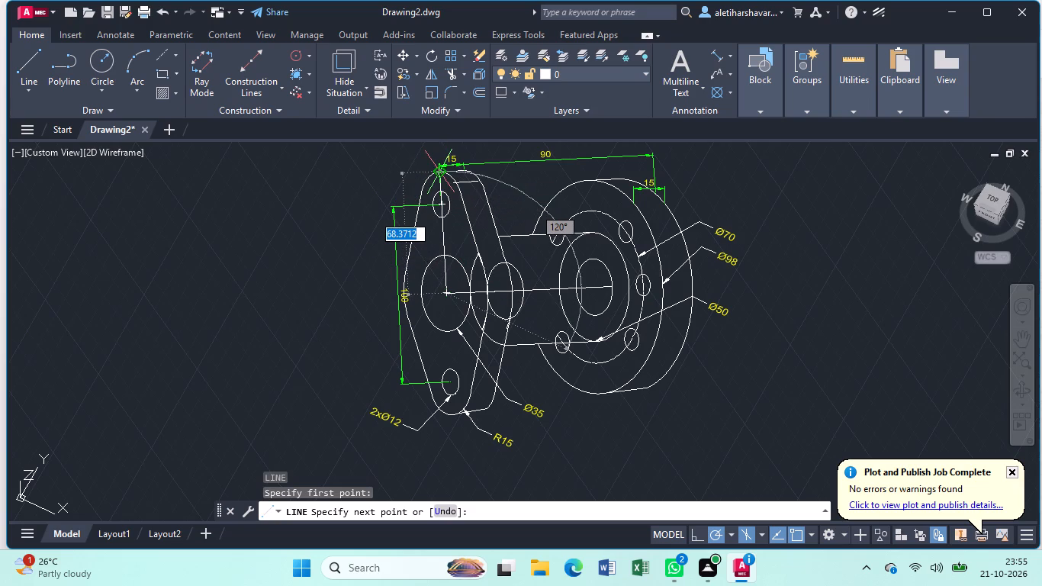
pyautogui.click(439, 175)
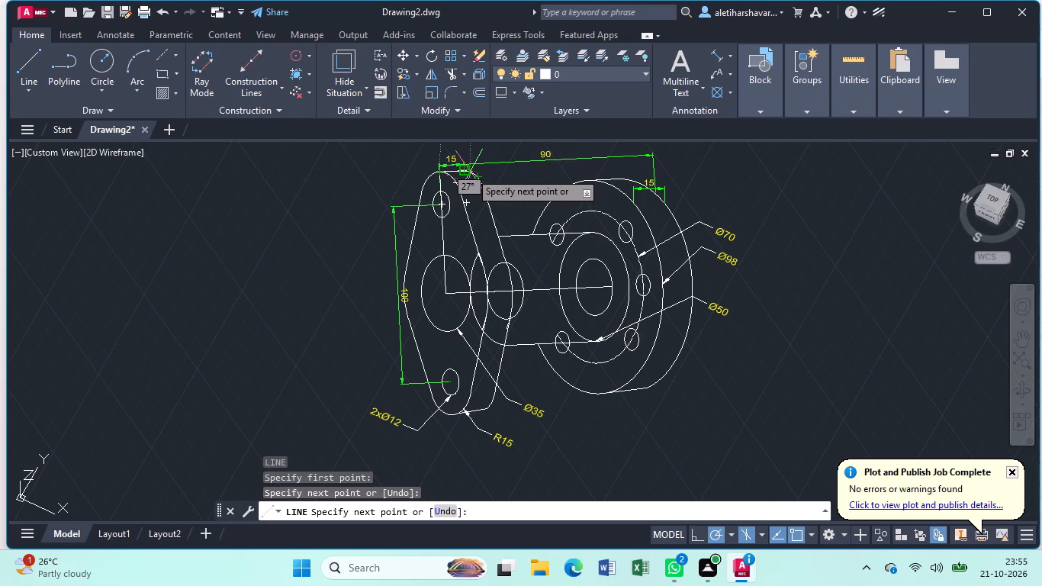
pyautogui.click(466, 172)
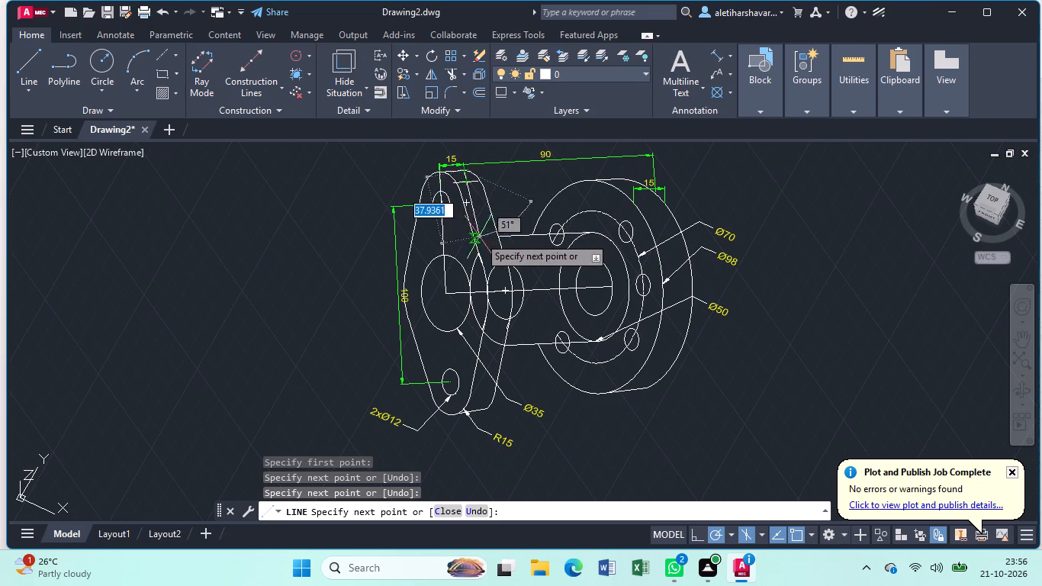
pyautogui.scroll(2, 467, 225)
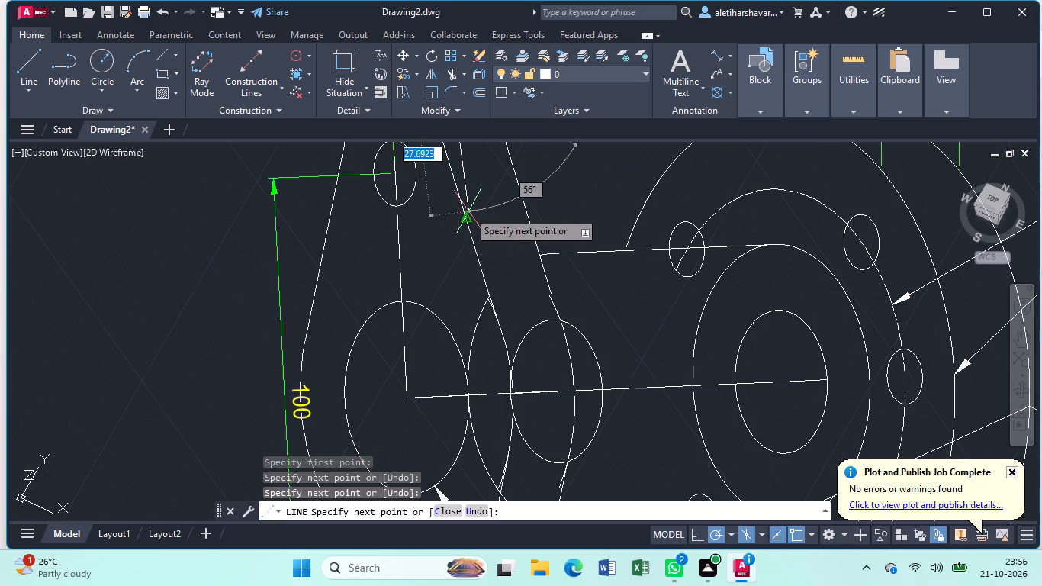
pyautogui.moveTo(478, 226); pyautogui.dragTo(507, 453, button='middle')
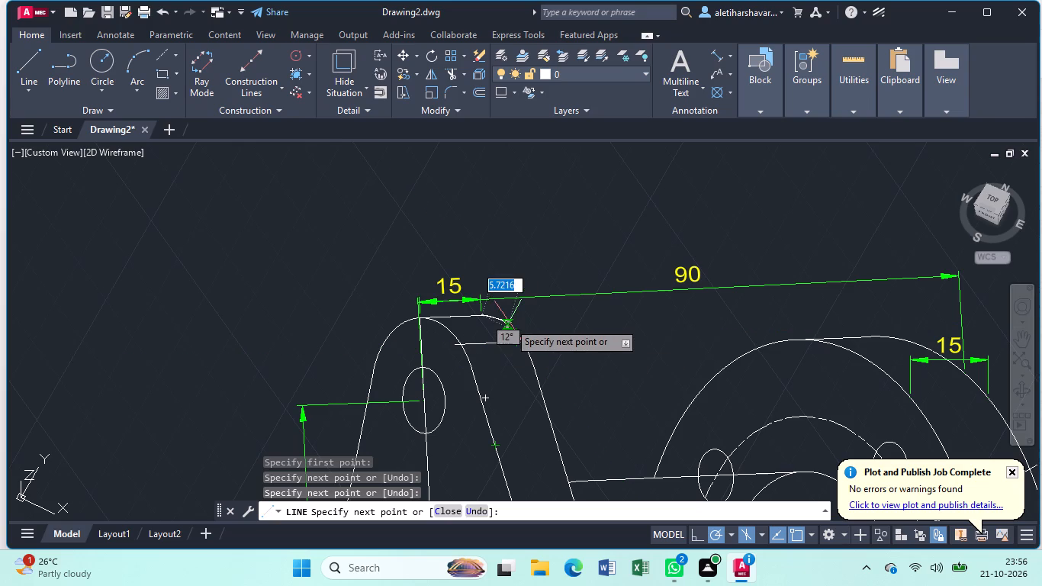
pyautogui.click(503, 321)
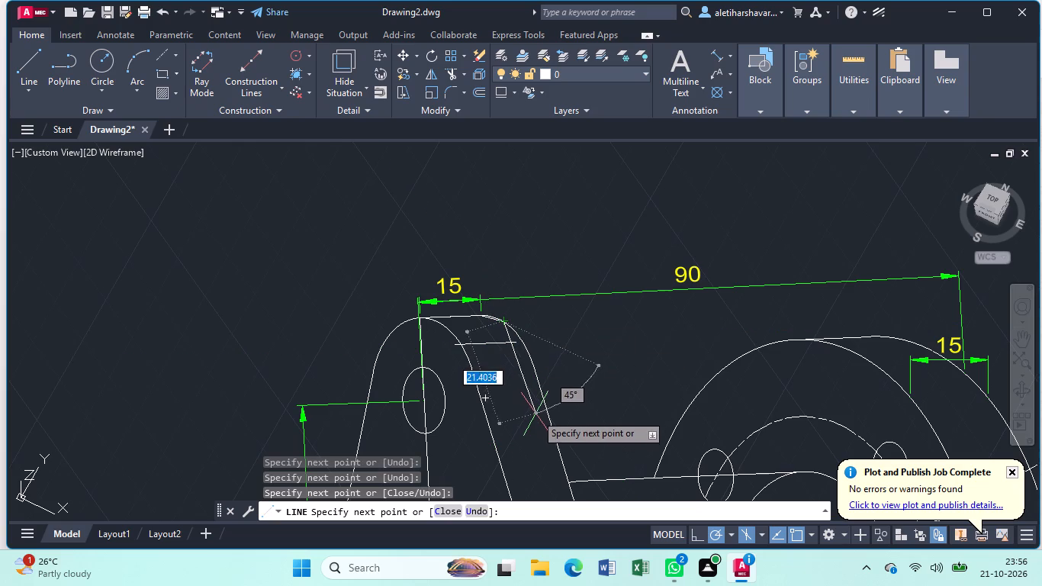
pyautogui.scroll(-3, 535, 413)
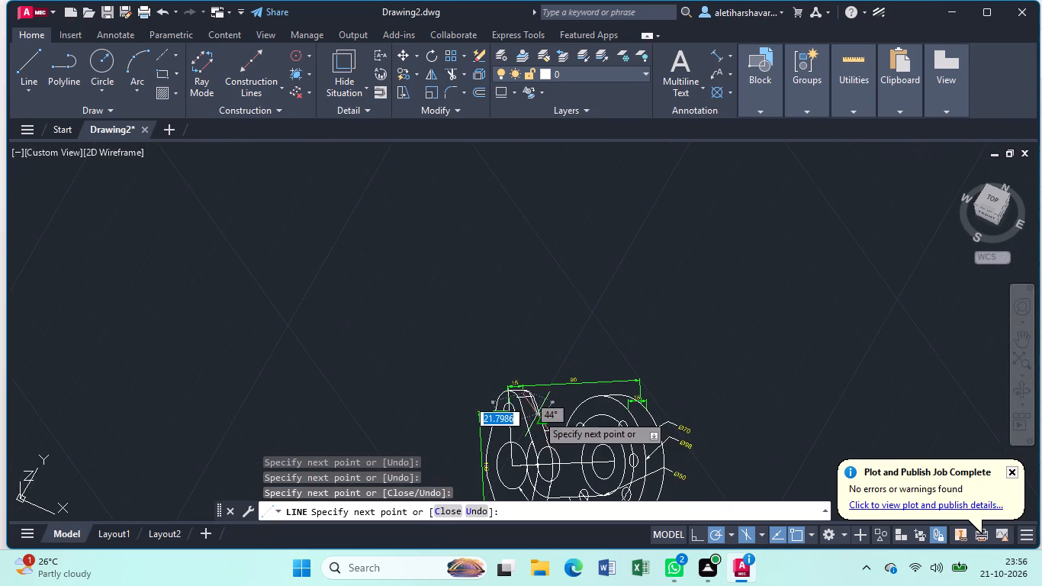
pyautogui.moveTo(533, 425); pyautogui.dragTo(481, 294, button='middle')
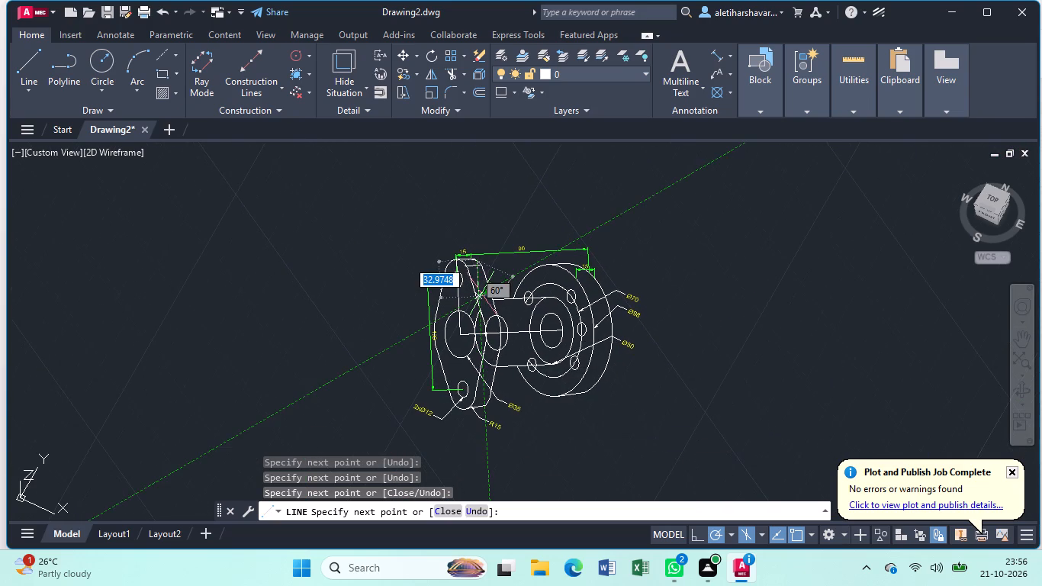
pyautogui.scroll(1, 423, 343)
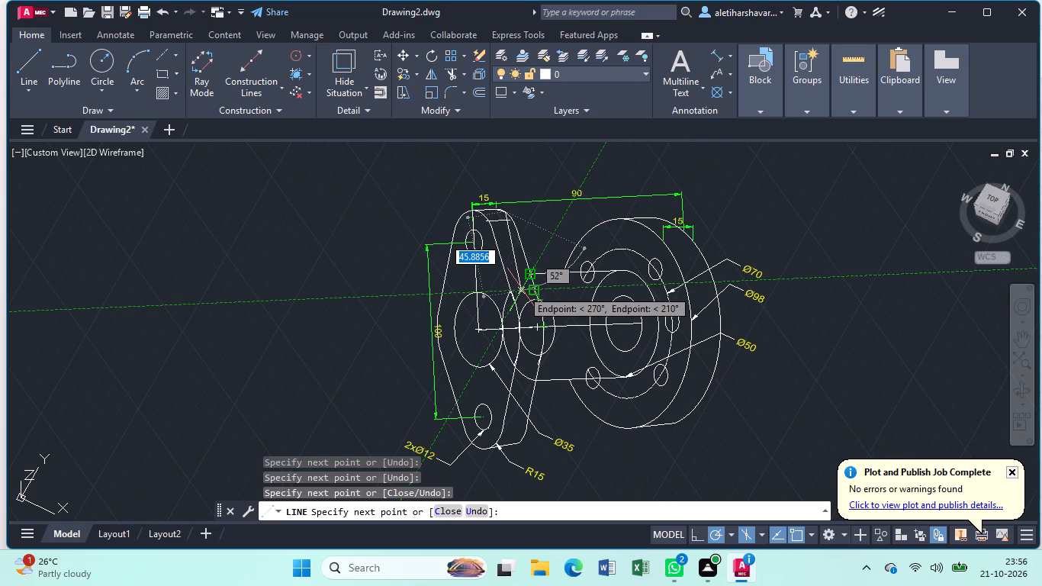
pyautogui.scroll(2, 522, 289)
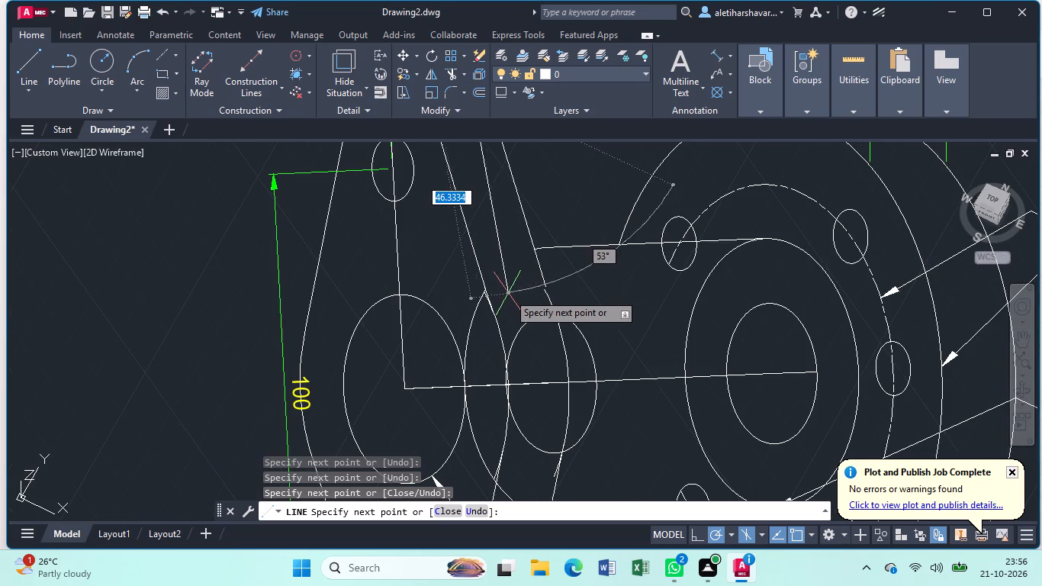
pyautogui.click(486, 325)
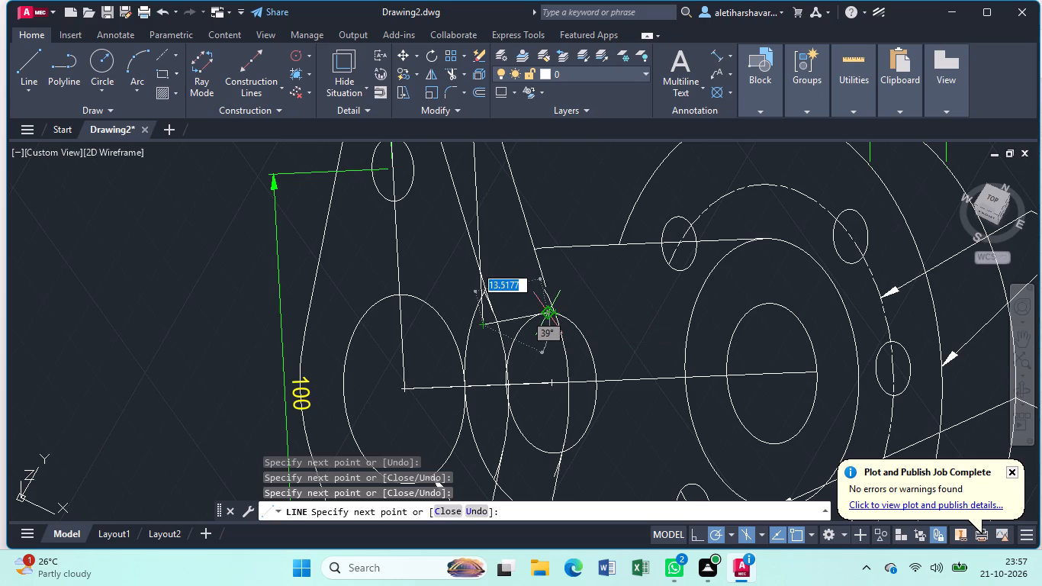
pyautogui.press('Escape')
# Draw a line continuing the hub's upper edge across the flange to just past its sloping front edge.
pyautogui.press('l')
pyautogui.press('Return')
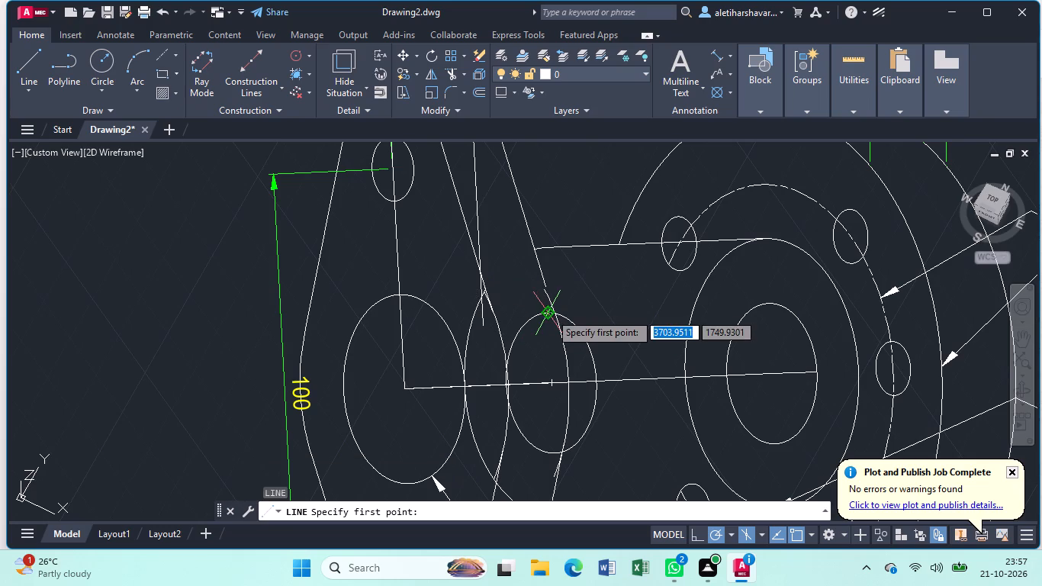
pyautogui.click(532, 245)
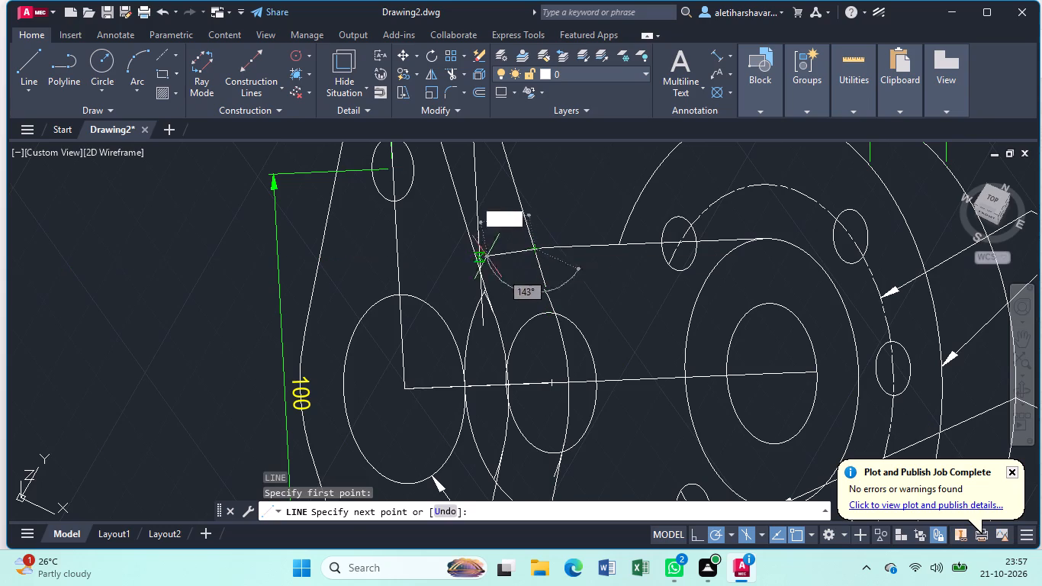
pyautogui.click(450, 249)
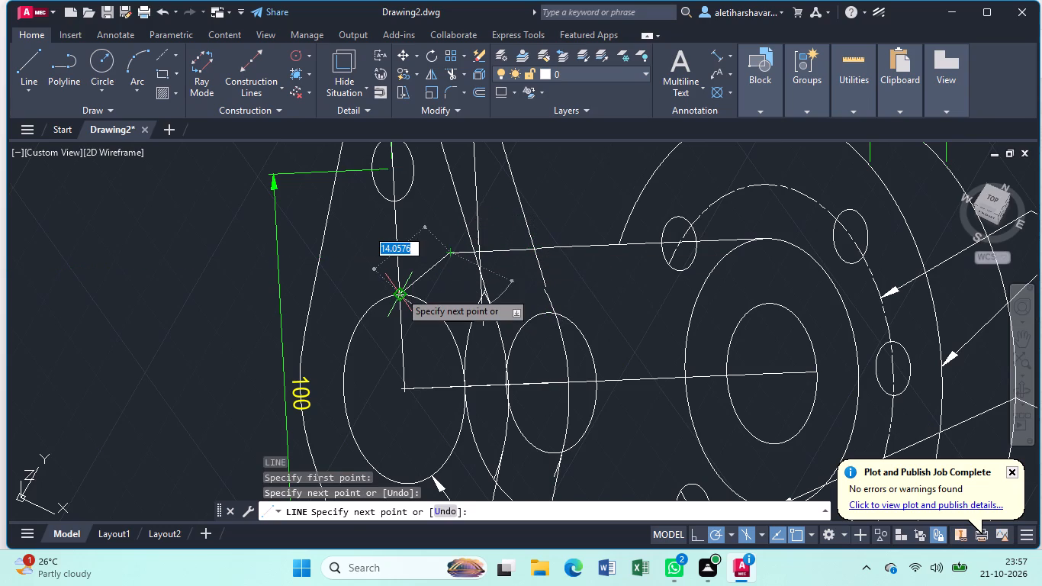
pyautogui.press('Escape')
pyautogui.press('Escape')
# Trim the overhang of the continued hub edge and the pieces of the flange's front edge and new downward line lying below it.
pyautogui.write('tr')
pyautogui.press('Return')
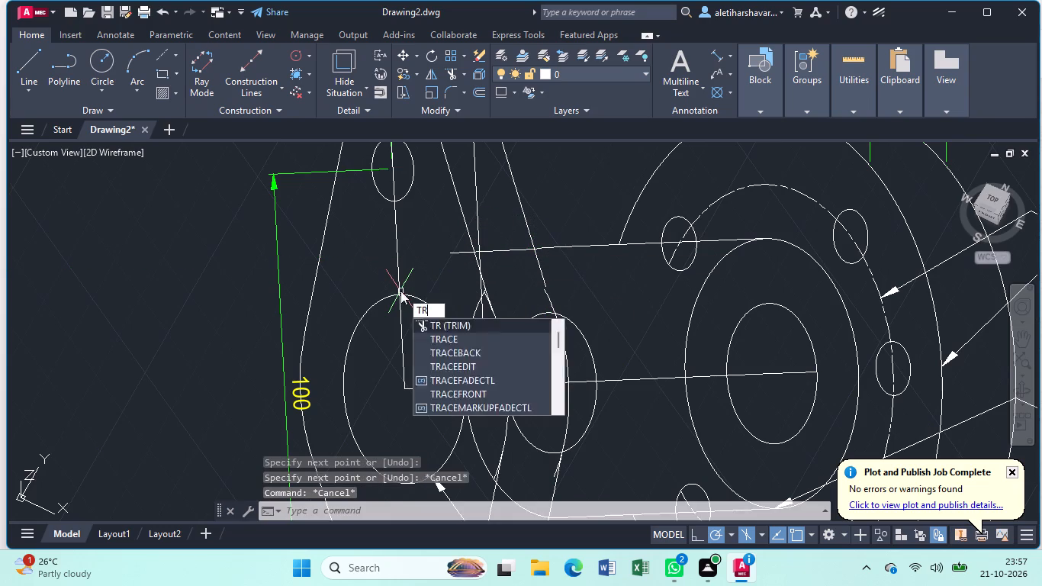
pyautogui.click(479, 263)
pyautogui.click(475, 259)
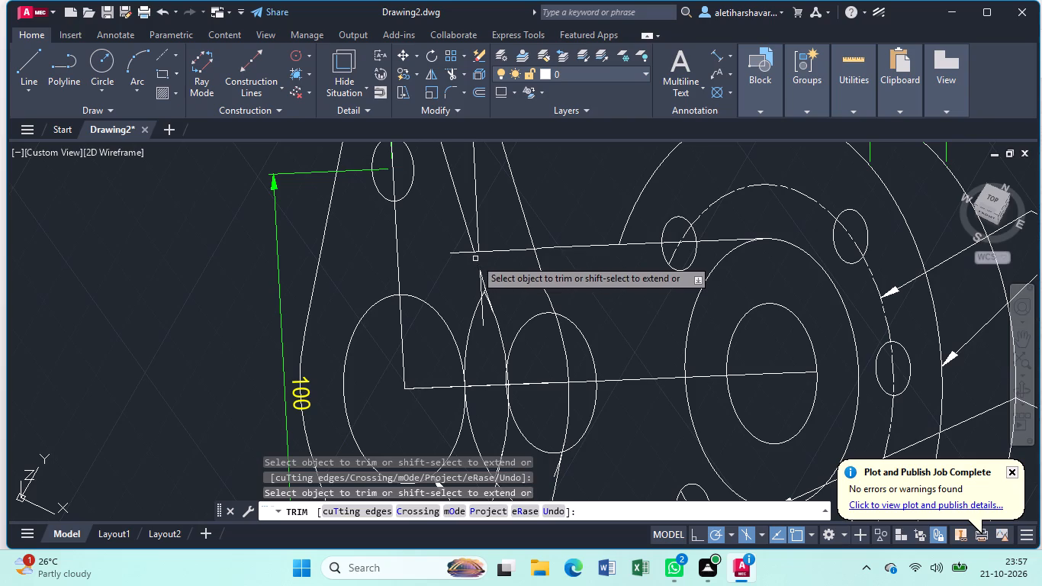
pyautogui.click(461, 253)
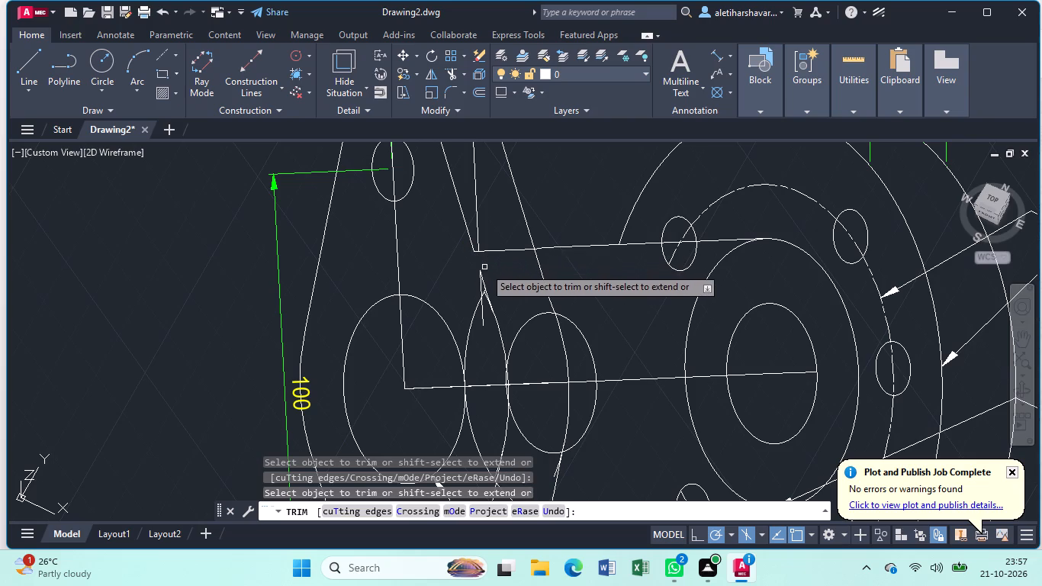
pyautogui.click(483, 279)
pyautogui.doubleClick(479, 284)
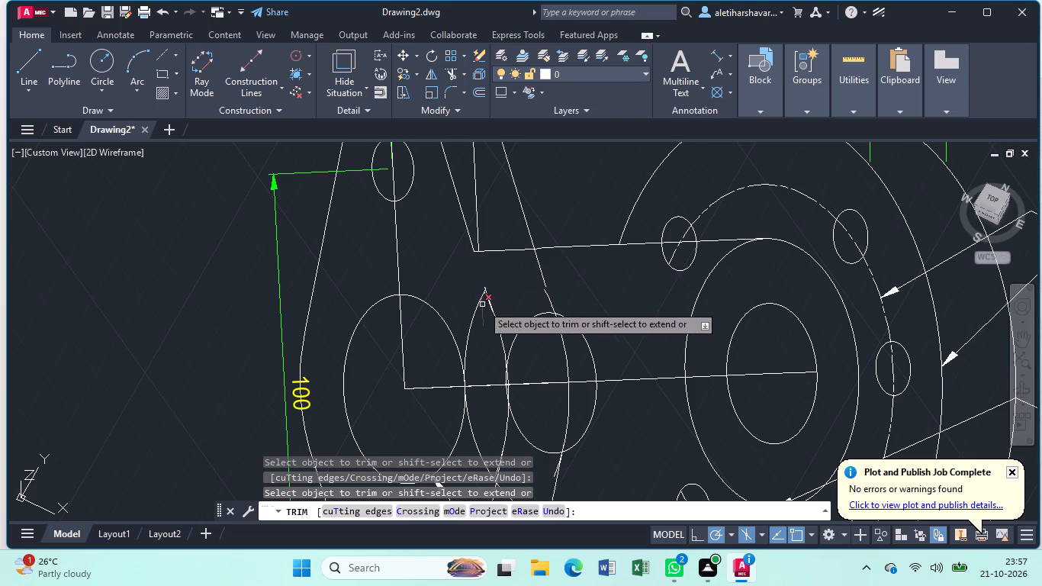
pyautogui.click(482, 308)
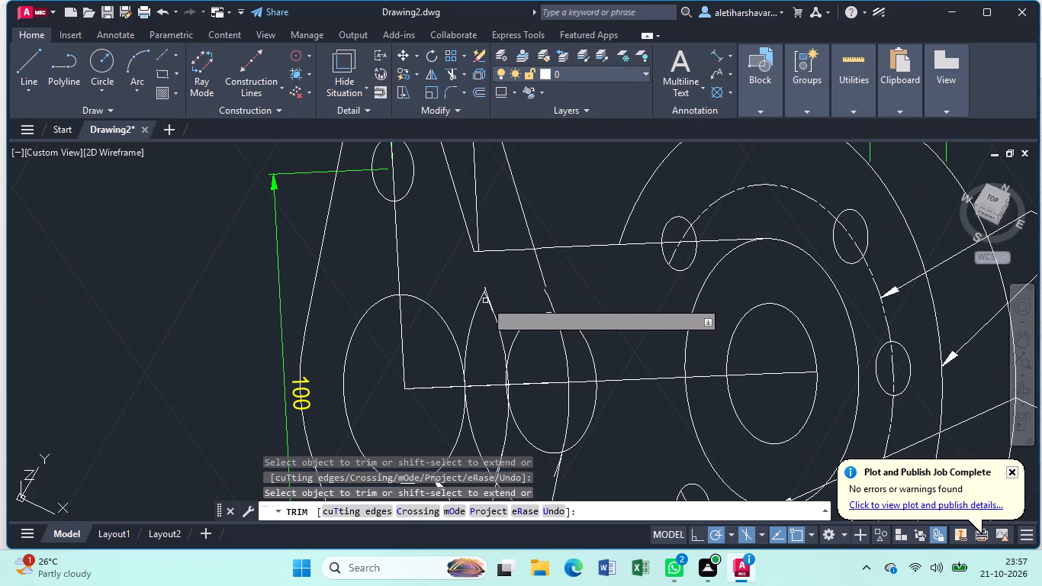
pyautogui.moveTo(485, 301); pyautogui.dragTo(484, 322)
pyautogui.press('Escape')
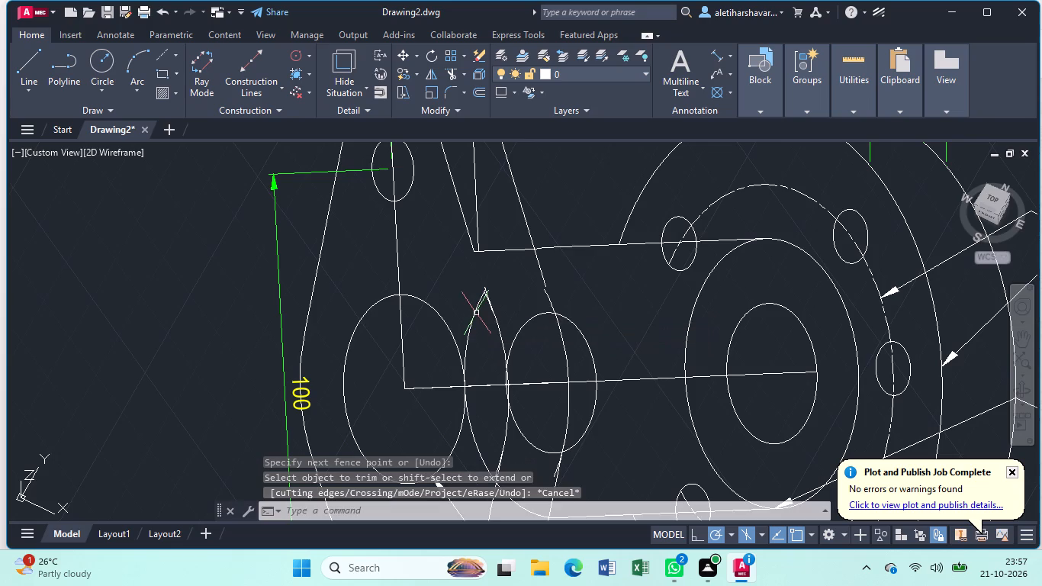
# Erase the remaining sloping front-edge segment of the upper lug above the hub.
pyautogui.scroll(-2, 483, 309)
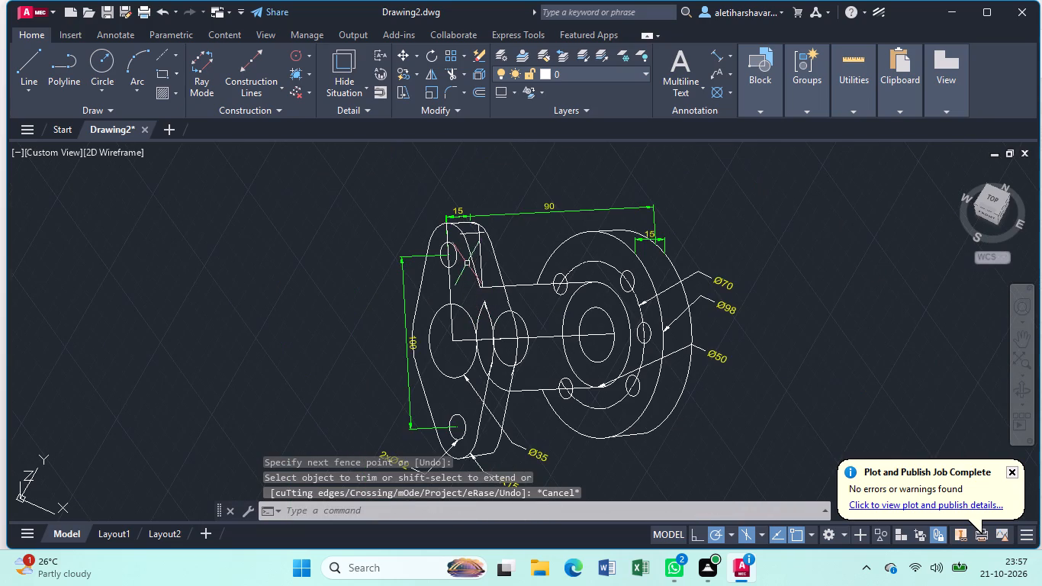
pyautogui.click(470, 249)
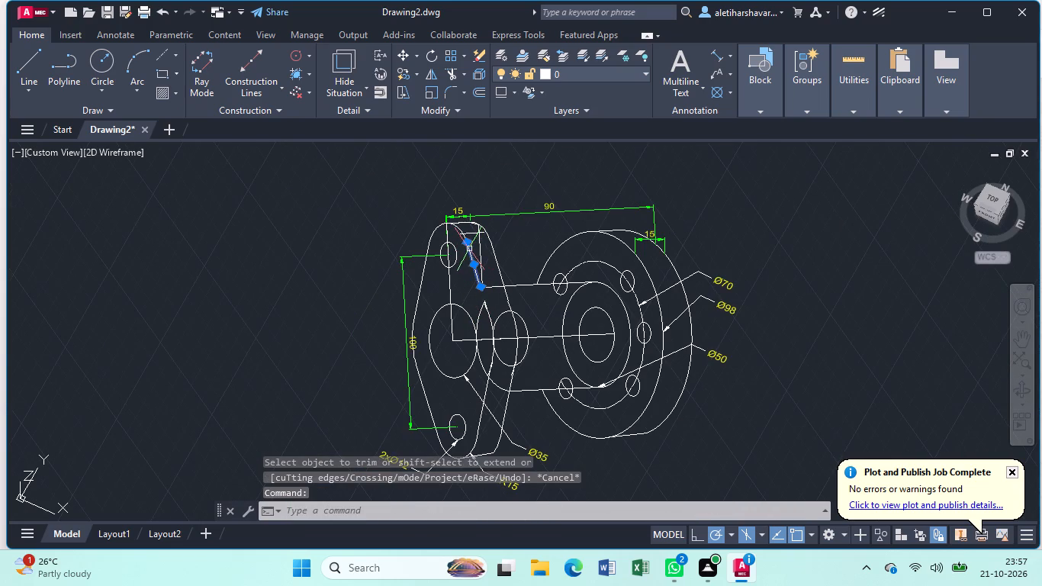
pyautogui.press('Delete')
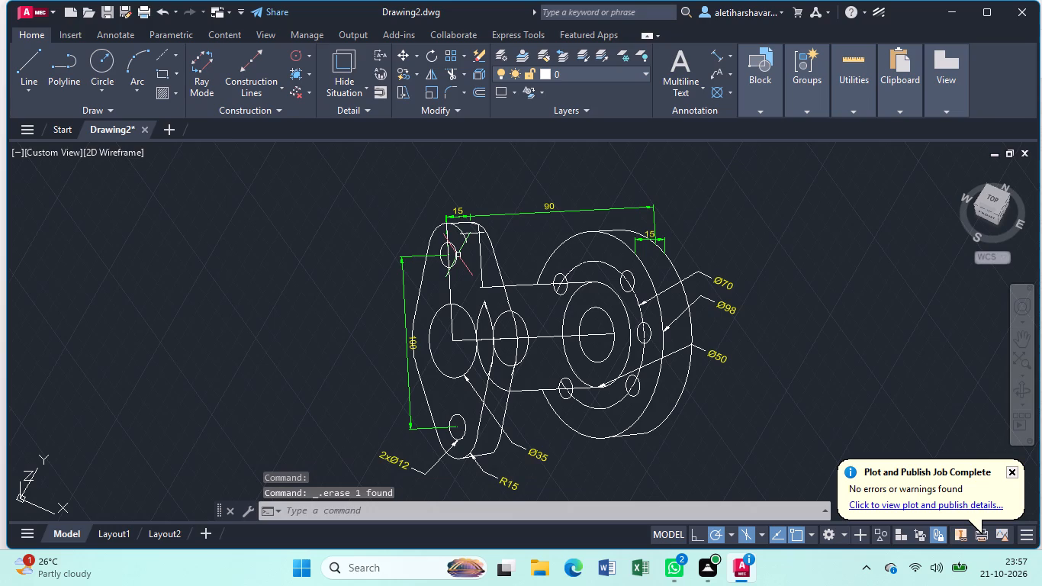
# Trim the upper lug's front rounded arc and the short line across its edge thickness.
pyautogui.press('t')
pyautogui.press('r')
pyautogui.press('Return')
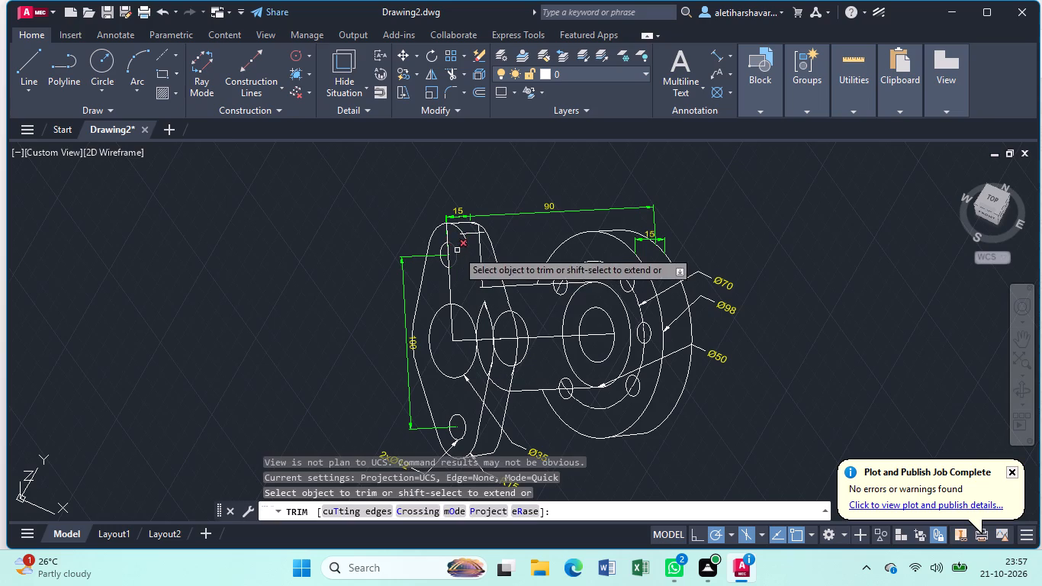
pyautogui.click(458, 232)
pyautogui.click(457, 227)
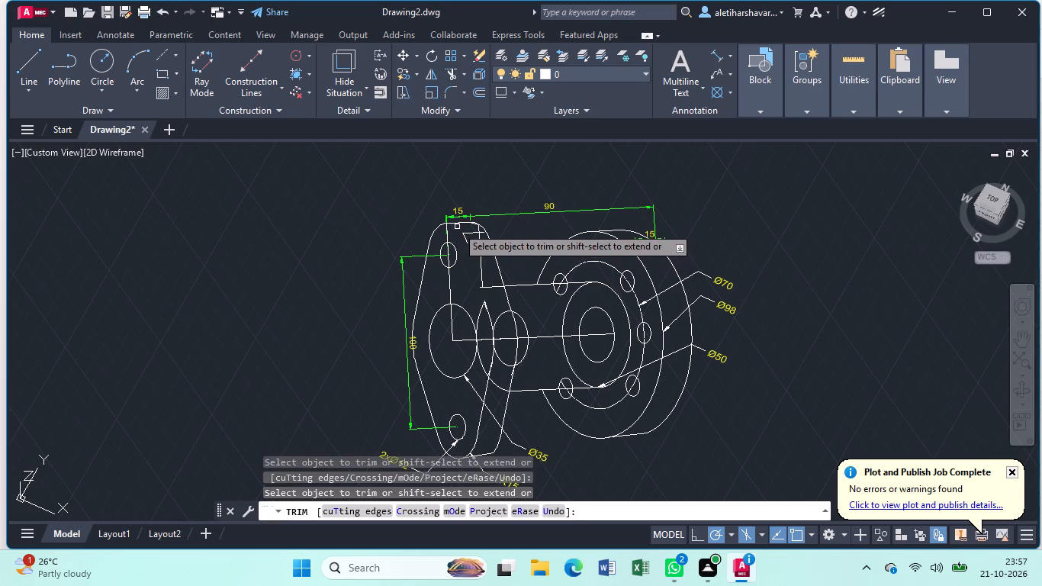
pyautogui.click(462, 233)
pyautogui.click(464, 240)
pyautogui.click(464, 231)
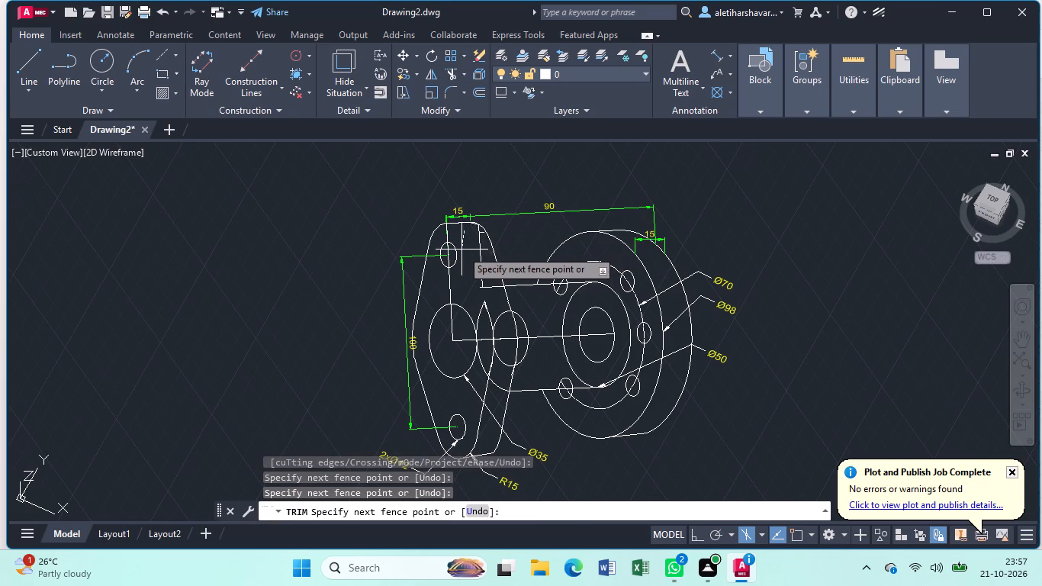
pyautogui.click(462, 250)
# Trim the upper lug's rear arc and sloping rear edge outside the new downward line, as far as the hub's upper edge.
pyautogui.click(482, 233)
pyautogui.click(484, 231)
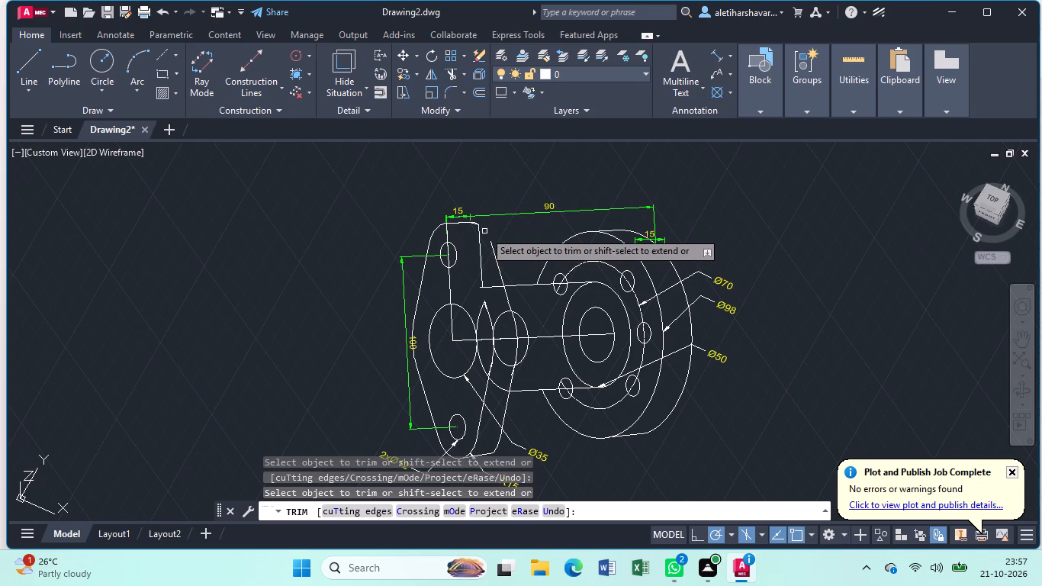
pyautogui.click(488, 241)
pyautogui.click(500, 250)
pyautogui.click(497, 262)
pyautogui.click(500, 273)
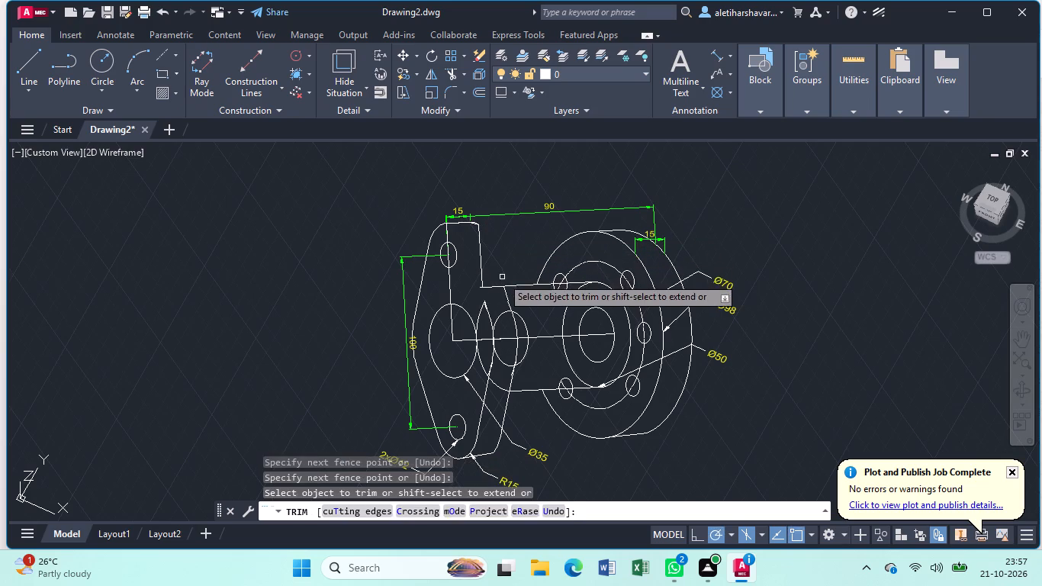
pyautogui.click(503, 278)
pyautogui.click(512, 243)
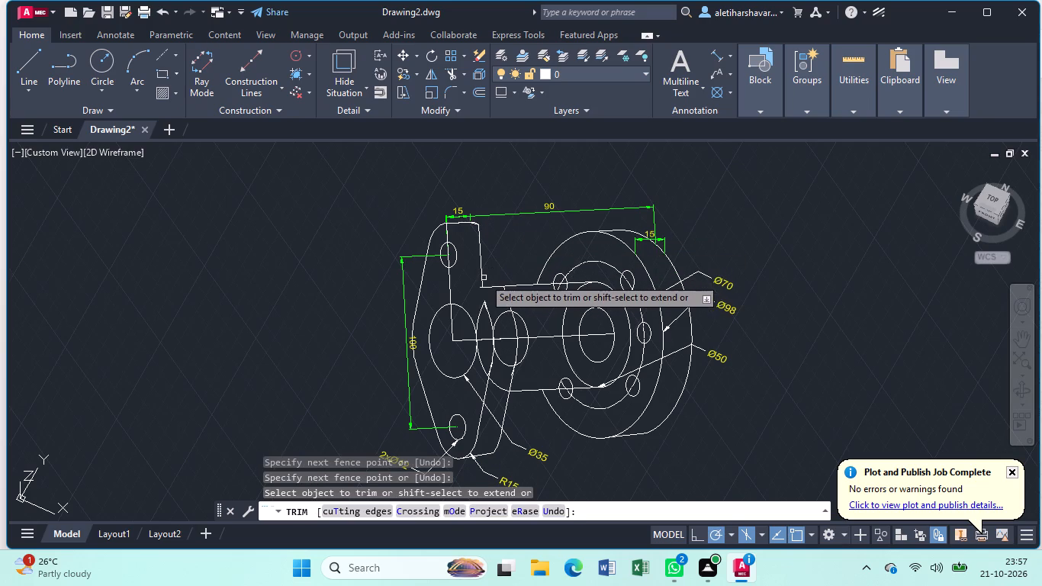
# Trim the overhang at the hub edge's corner and the flange's rear edge between the hub's upper edge and the centre axis.
pyautogui.scroll(2, 483, 278)
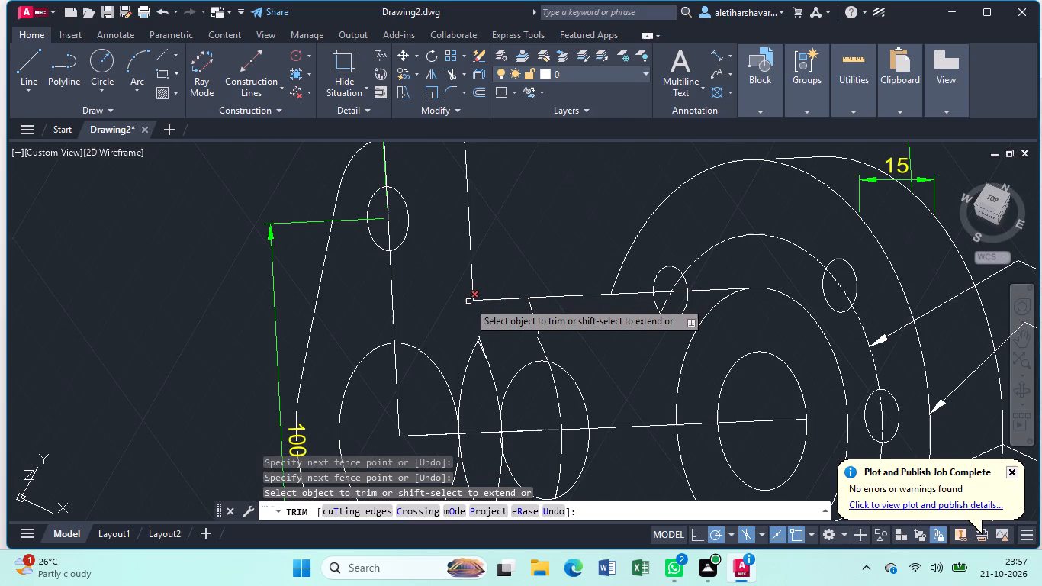
pyautogui.click(468, 302)
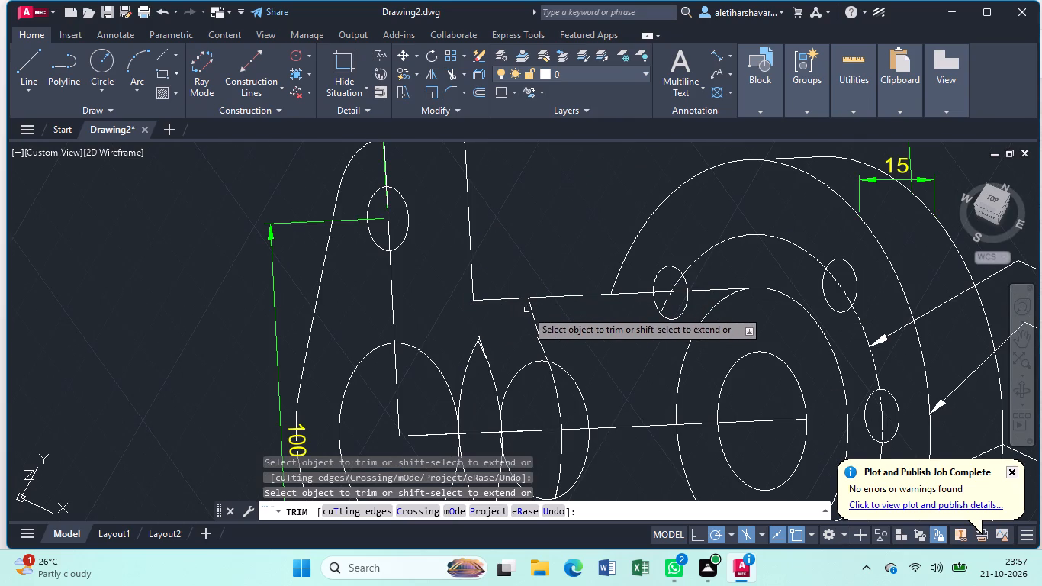
pyautogui.scroll(-2, 513, 323)
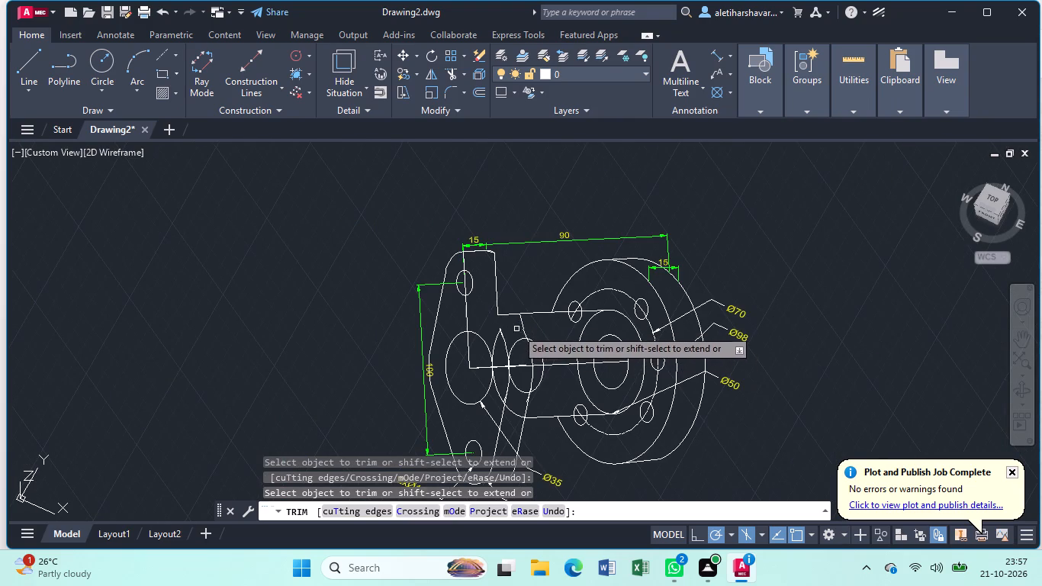
pyautogui.click(522, 322)
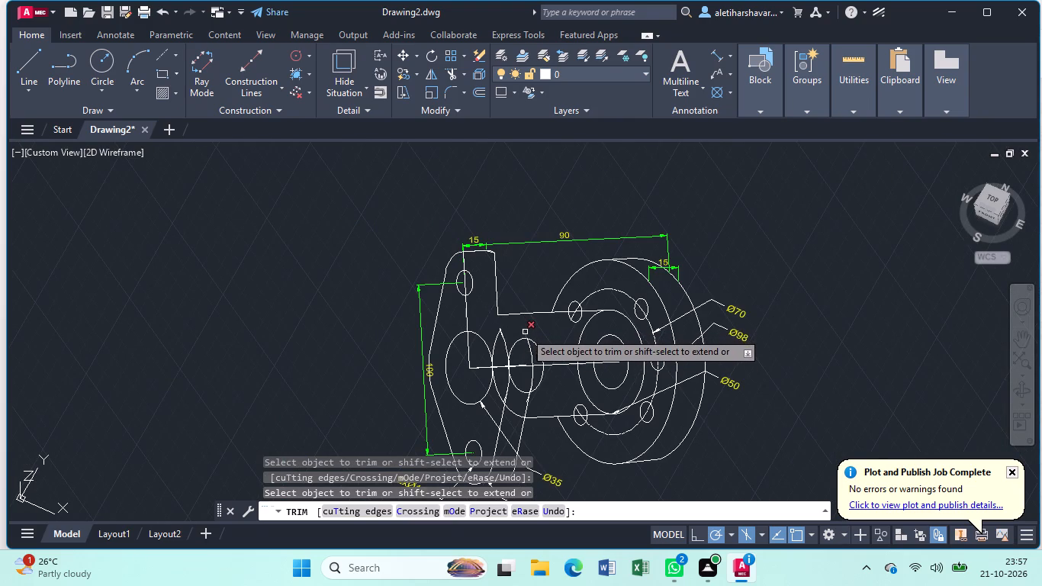
pyautogui.click(525, 332)
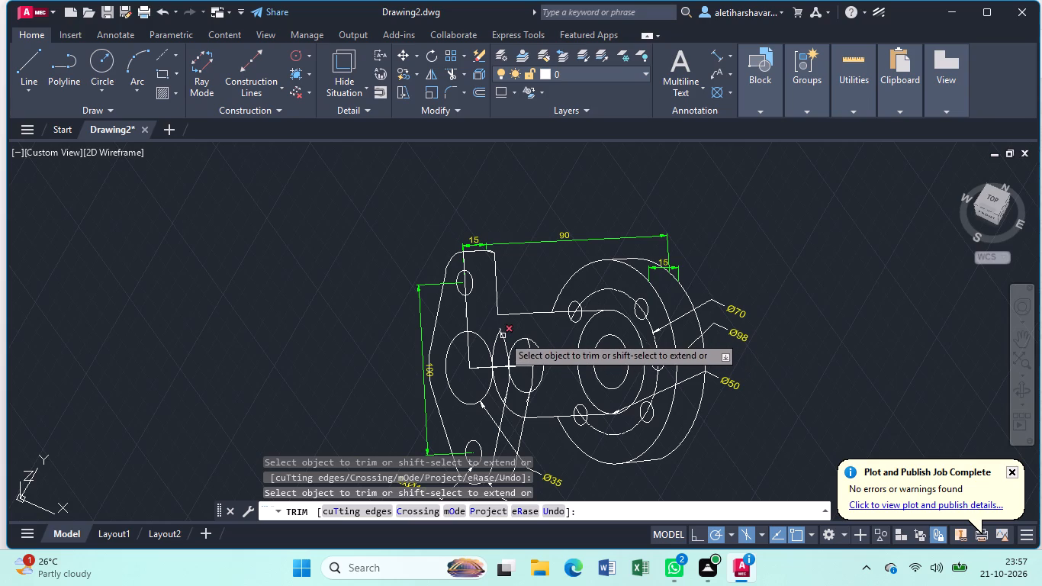
# Trim the remaining front flange edge and hub arc that meet in a point above the centre axis.
pyautogui.doubleClick(501, 334)
pyautogui.doubleClick(503, 340)
pyautogui.click(505, 346)
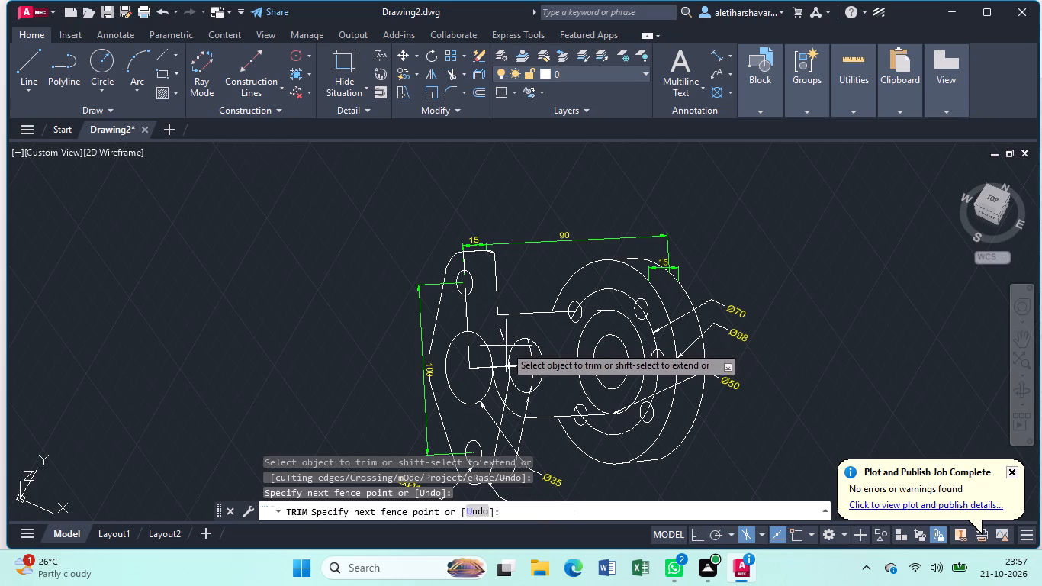
pyautogui.moveTo(497, 330); pyautogui.dragTo(514, 333)
pyautogui.click(513, 333)
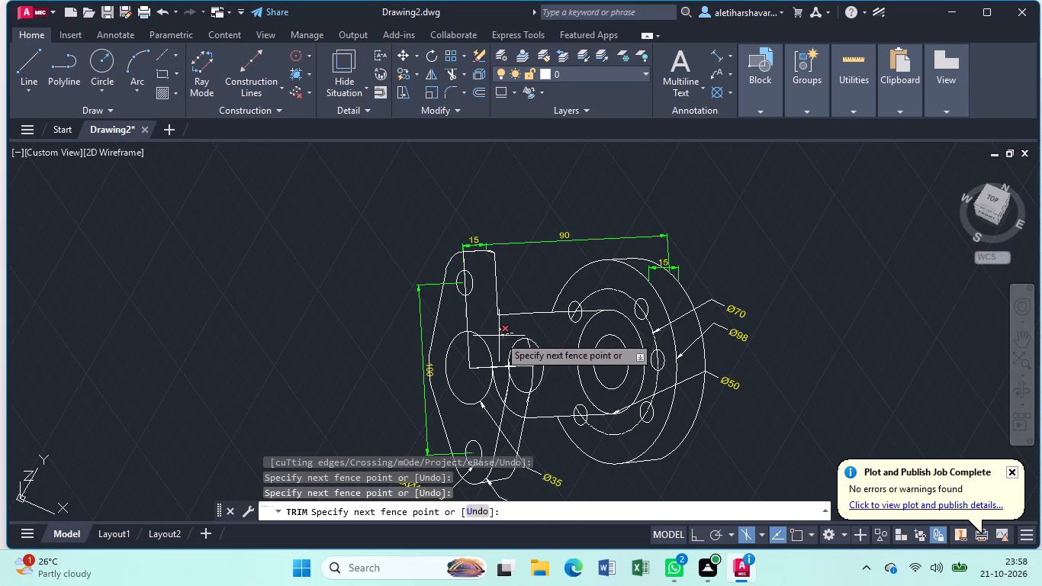
pyautogui.click(498, 336)
pyautogui.click(499, 330)
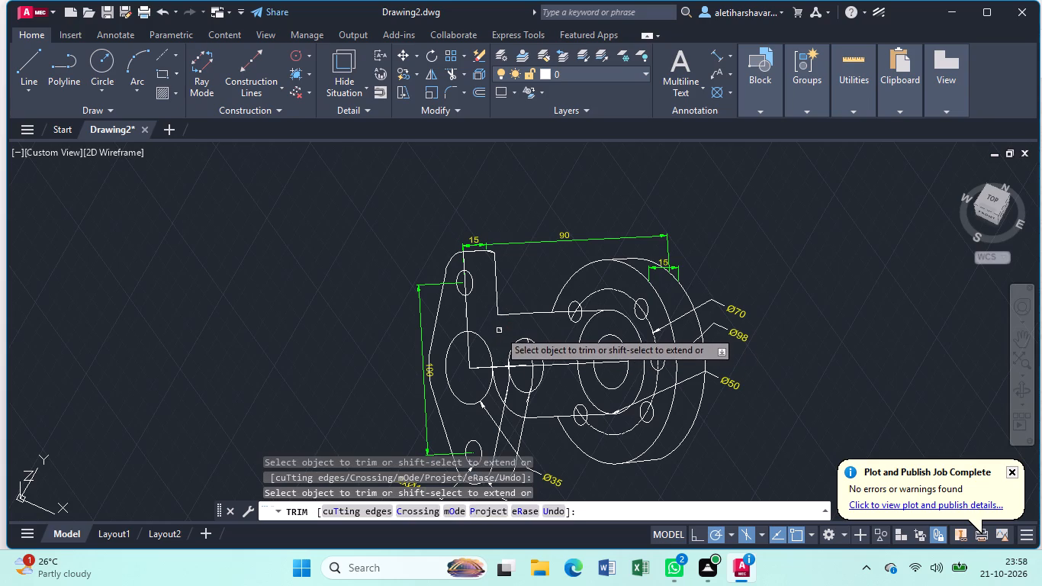
# Trim the upper half of the flange's rear bore circle above the centre axis.
pyautogui.moveTo(505, 355); pyautogui.dragTo(540, 350)
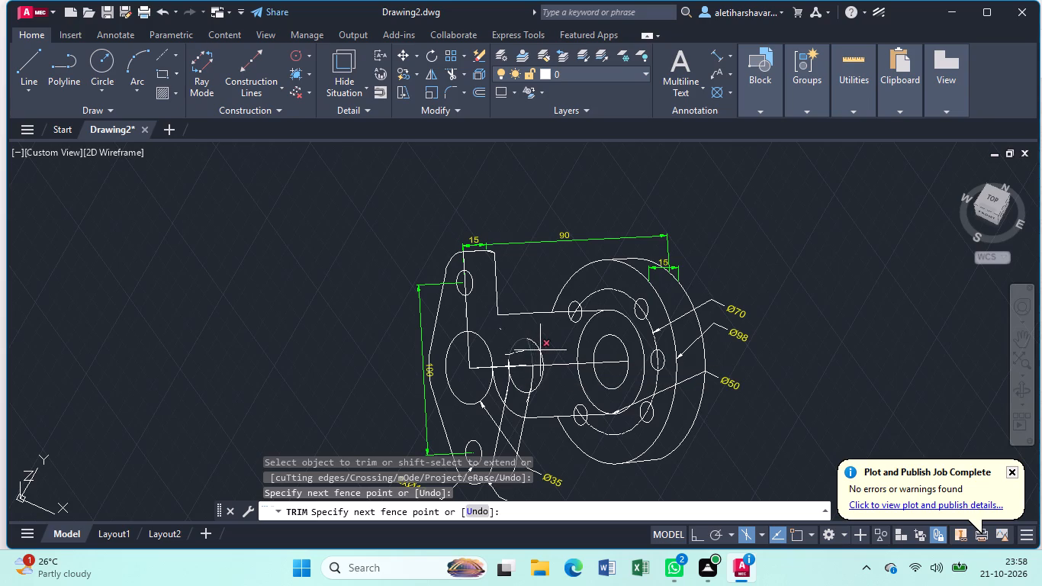
pyautogui.moveTo(540, 350); pyautogui.dragTo(511, 364)
pyautogui.moveTo(511, 364); pyautogui.dragTo(504, 362)
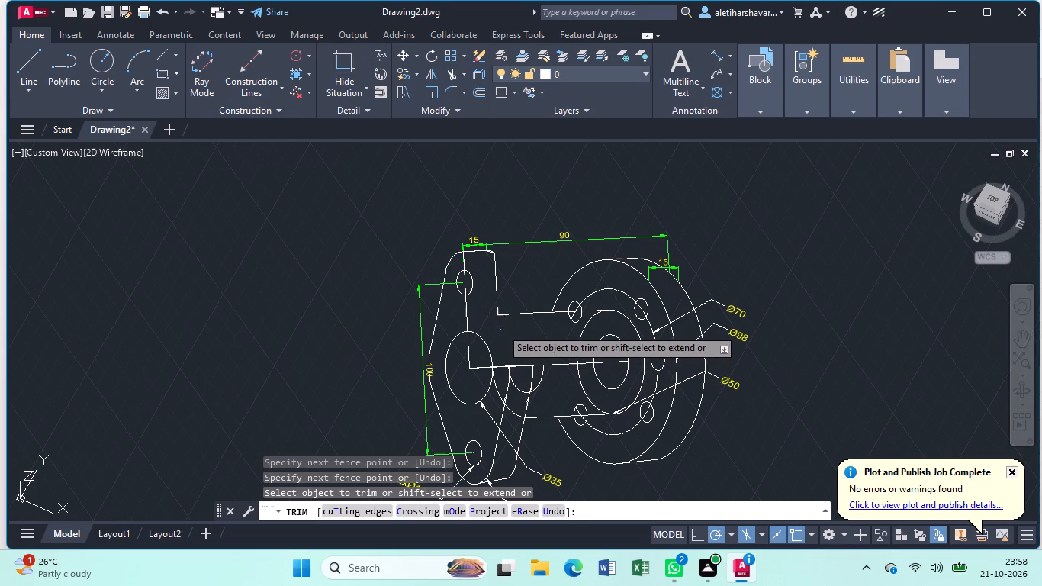
pyautogui.click(501, 328)
pyautogui.doubleClick(503, 336)
pyautogui.moveTo(500, 327); pyautogui.dragTo(495, 336)
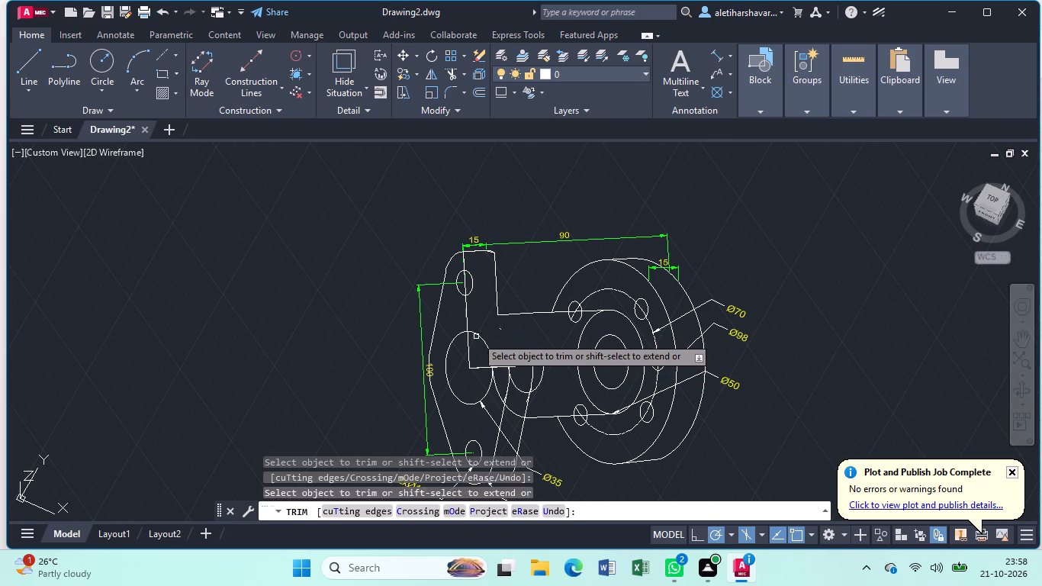
# Trim the quarter of the flange's front Ø35 bore circle lying above the centre axis on the hub side.
pyautogui.click(478, 335)
pyautogui.click(484, 348)
pyautogui.click(494, 356)
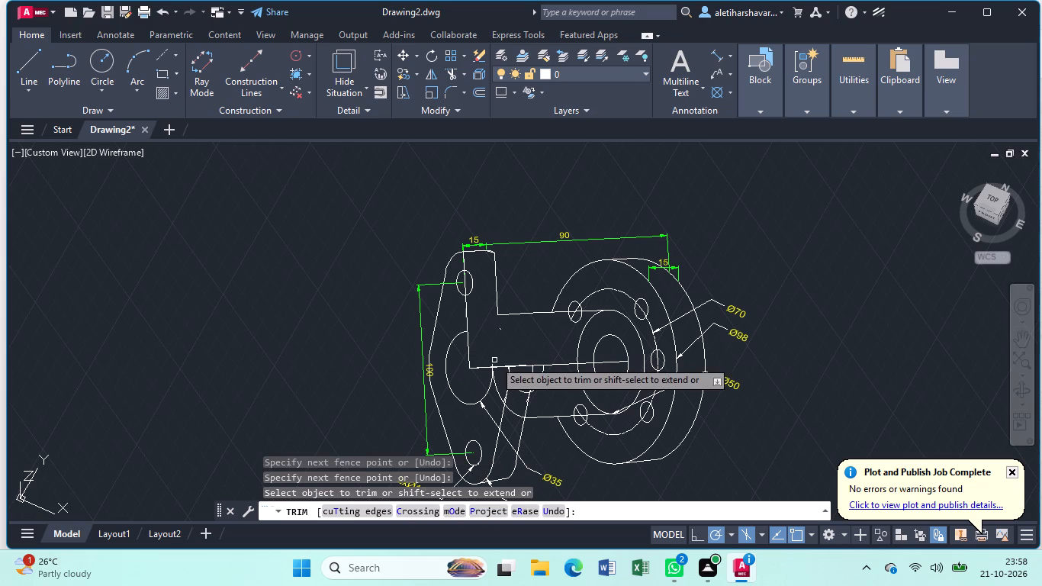
pyautogui.click(503, 326)
pyautogui.click(537, 341)
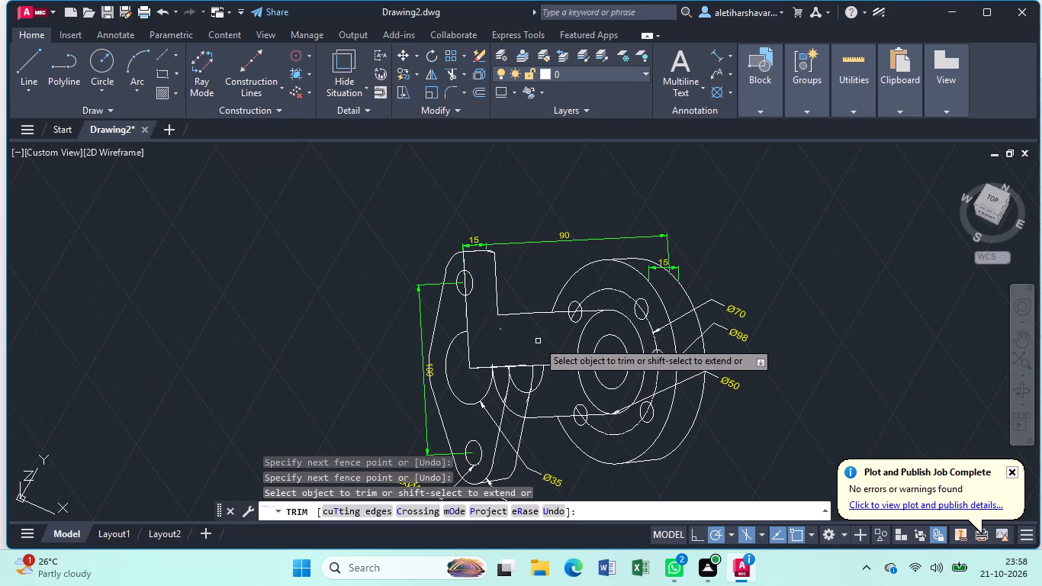
pyautogui.press('Escape')
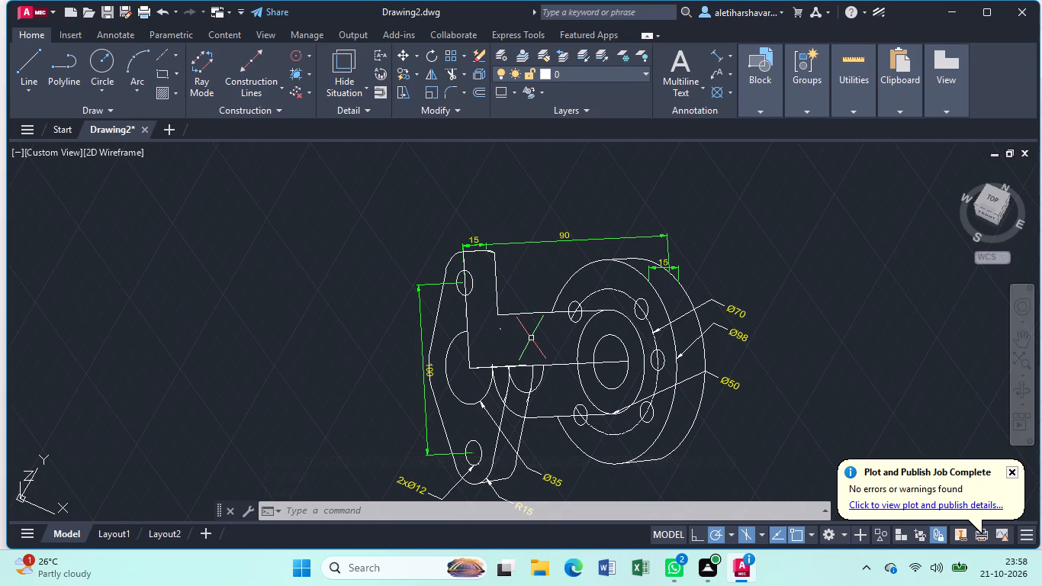
# Draw a line about 40 mm from the top of the Ø35 bore along the hub, continuing about 21 mm down to the centre axis.
pyautogui.press('l')
pyautogui.press('Return')
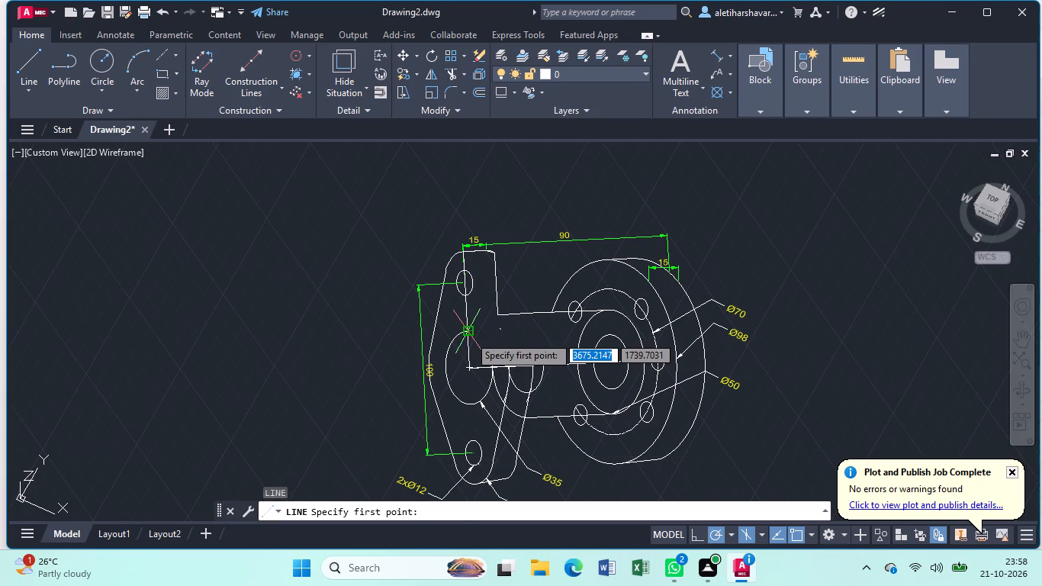
pyautogui.click(469, 336)
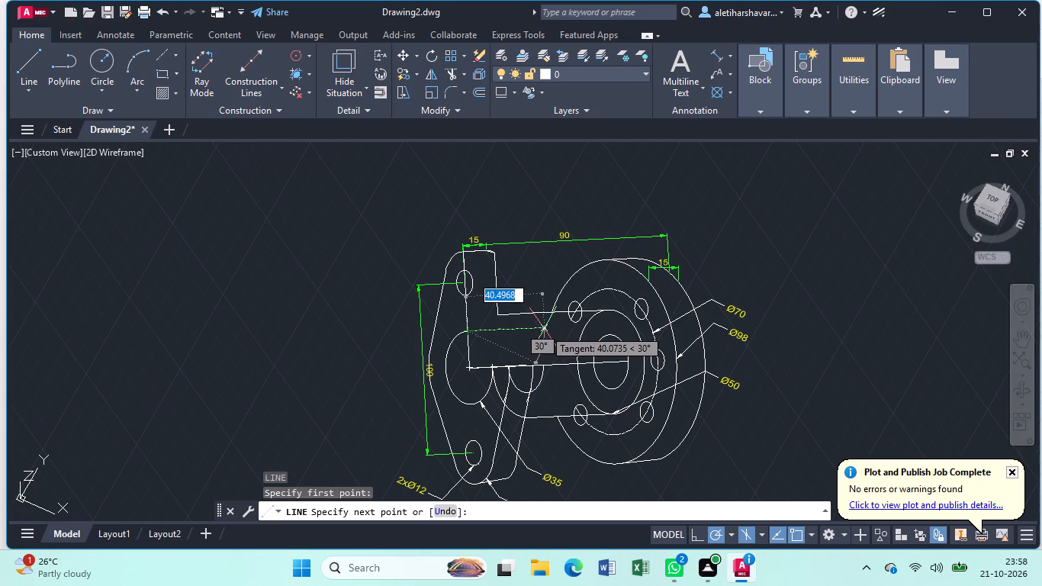
pyautogui.click(544, 329)
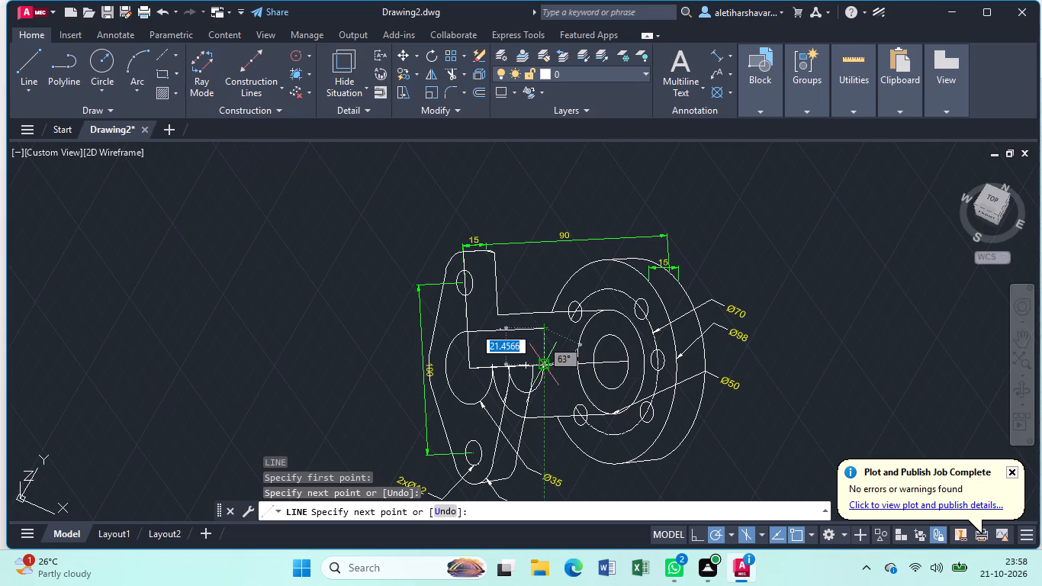
pyautogui.click(544, 365)
pyautogui.press('Escape')
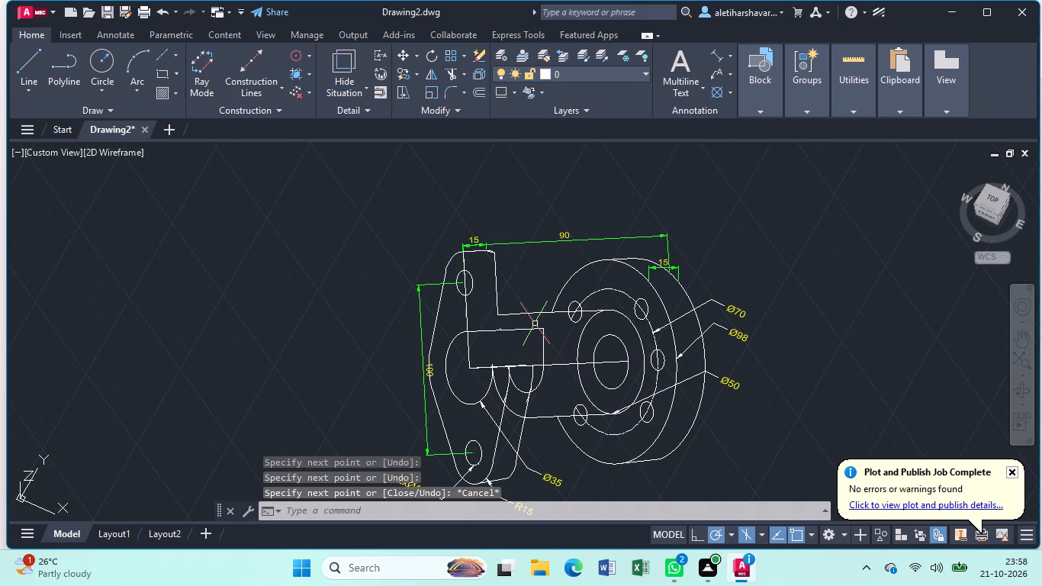
# Draw a line about 35 mm long from the new step line to the top of the disc's inner bore circle.
pyautogui.press('l')
pyautogui.press('Return')
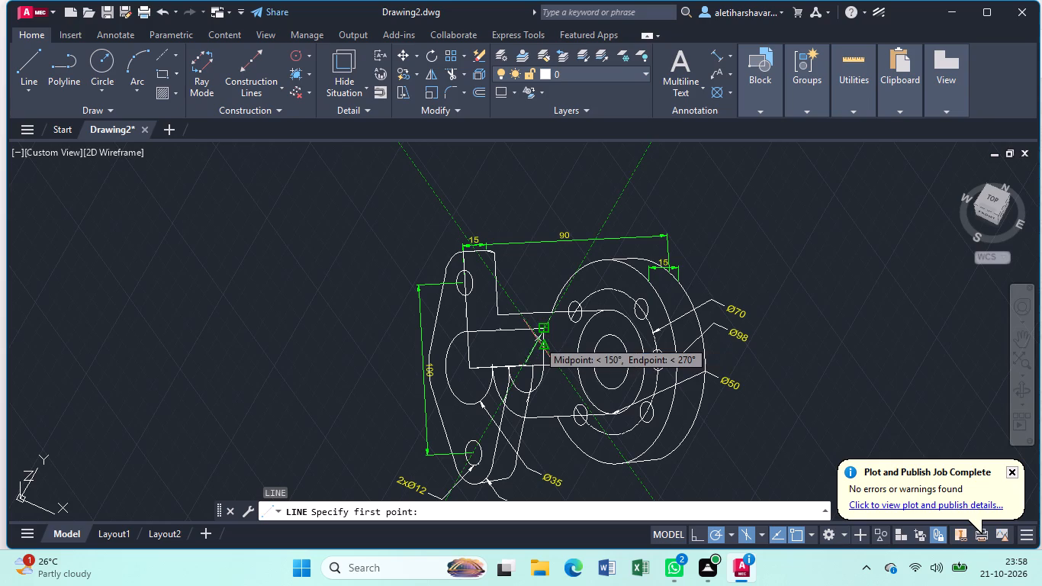
pyautogui.scroll(2, 540, 340)
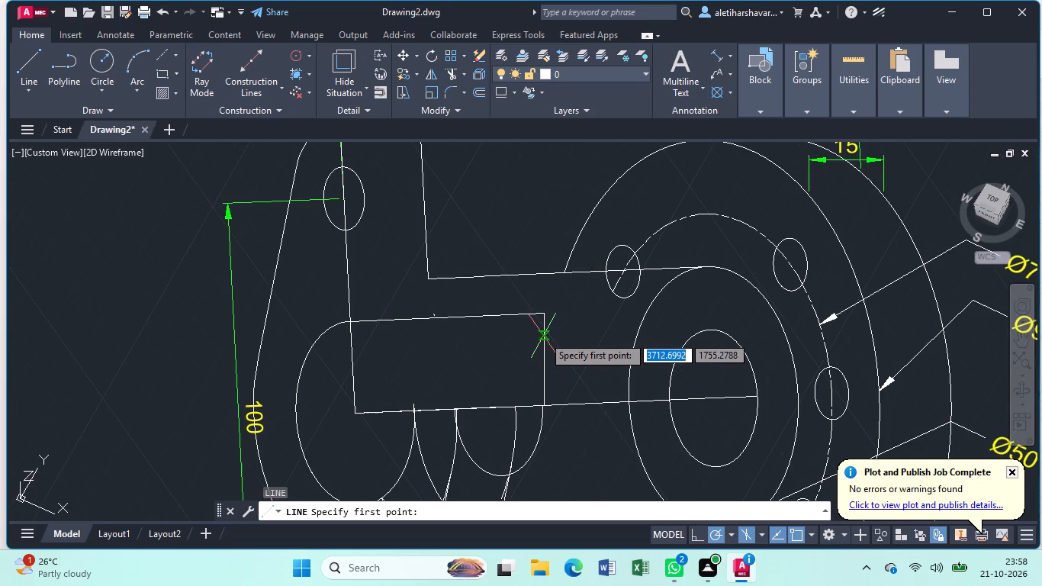
pyautogui.click(542, 333)
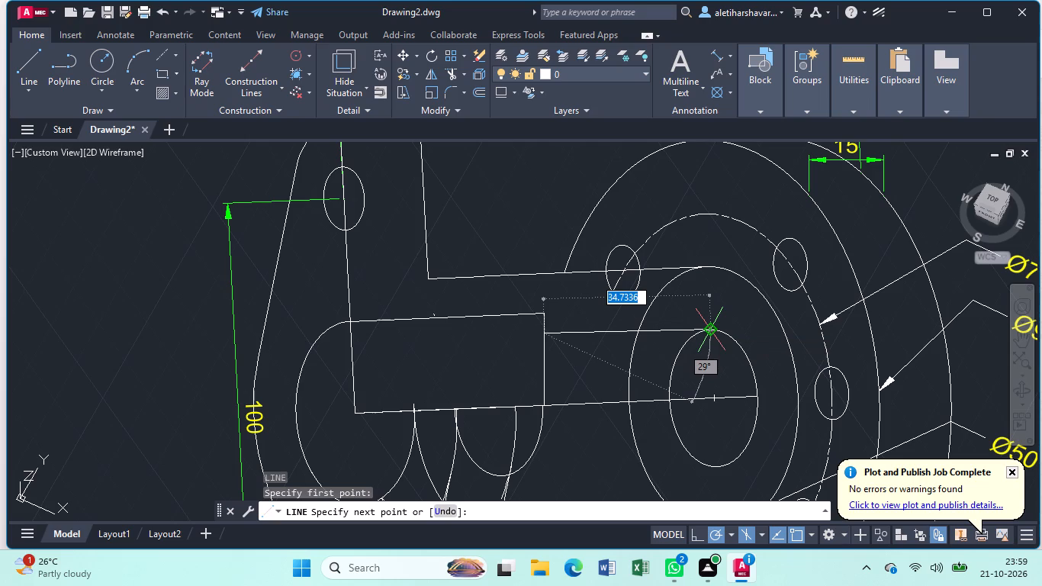
pyautogui.click(707, 330)
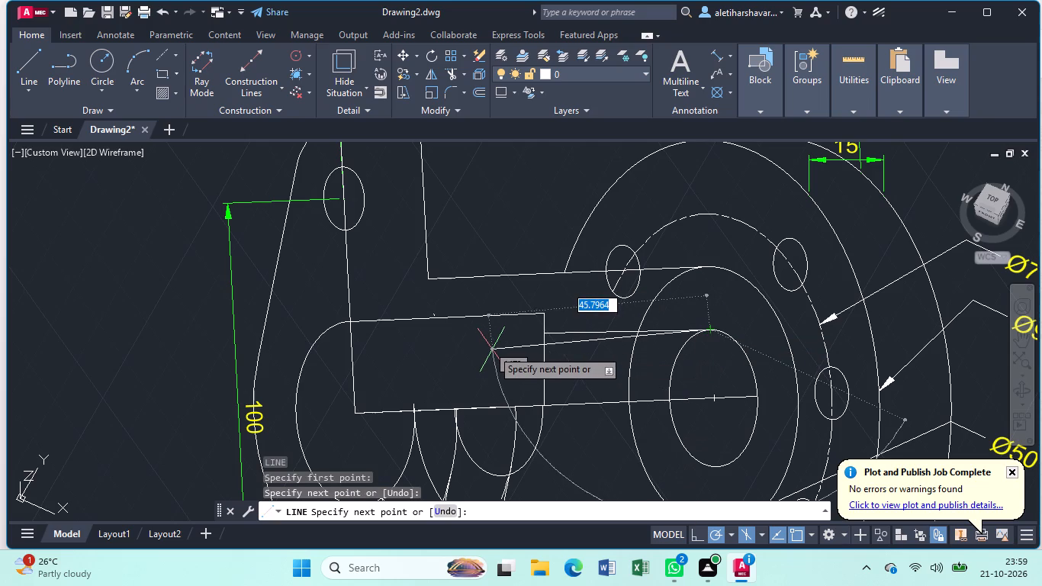
pyautogui.press('Escape')
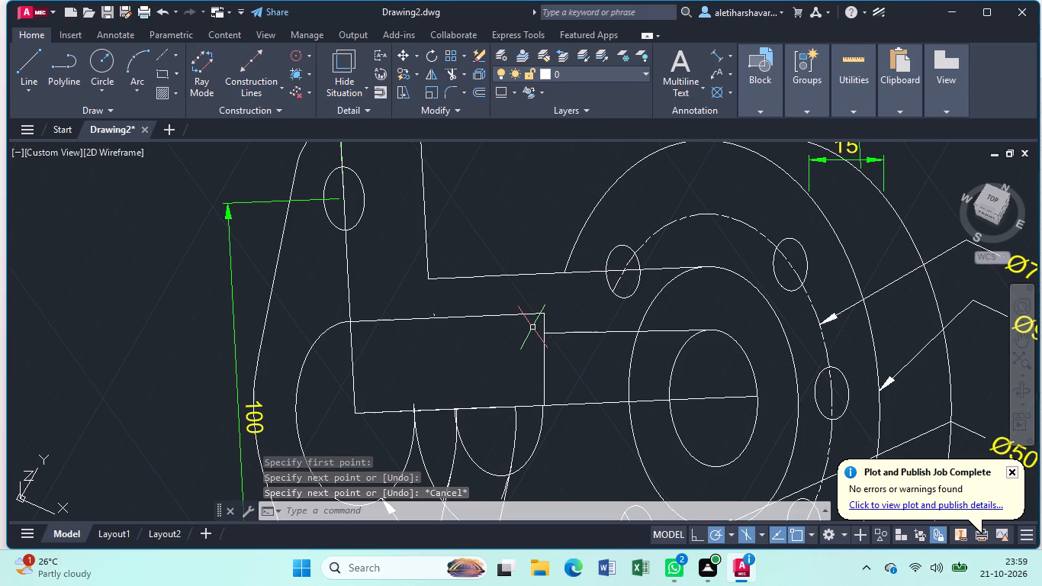
# Copy the Ø50 circle and the inner bore circle about 12 mm along the centre axis towards the flange.
pyautogui.scroll(-1, 532, 327)
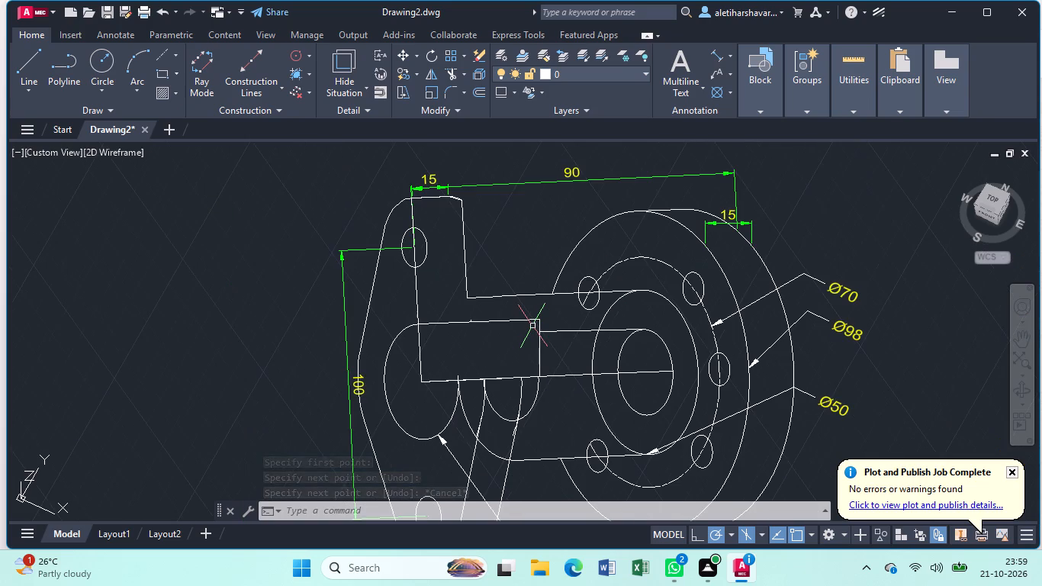
pyautogui.click(689, 330)
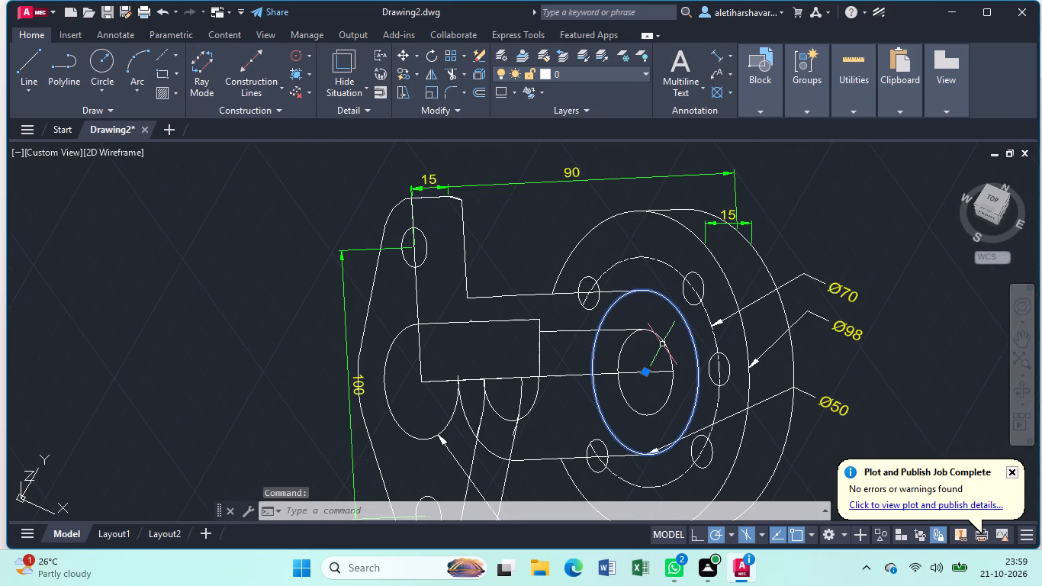
pyautogui.click(663, 344)
pyautogui.press('c')
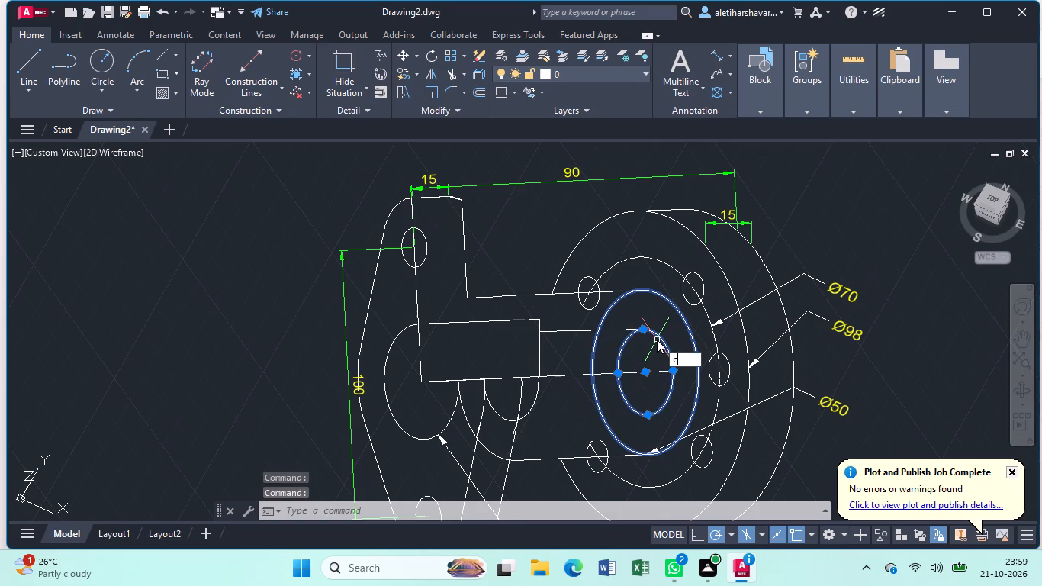
pyautogui.press('o')
pyautogui.press('Return')
pyautogui.click(648, 373)
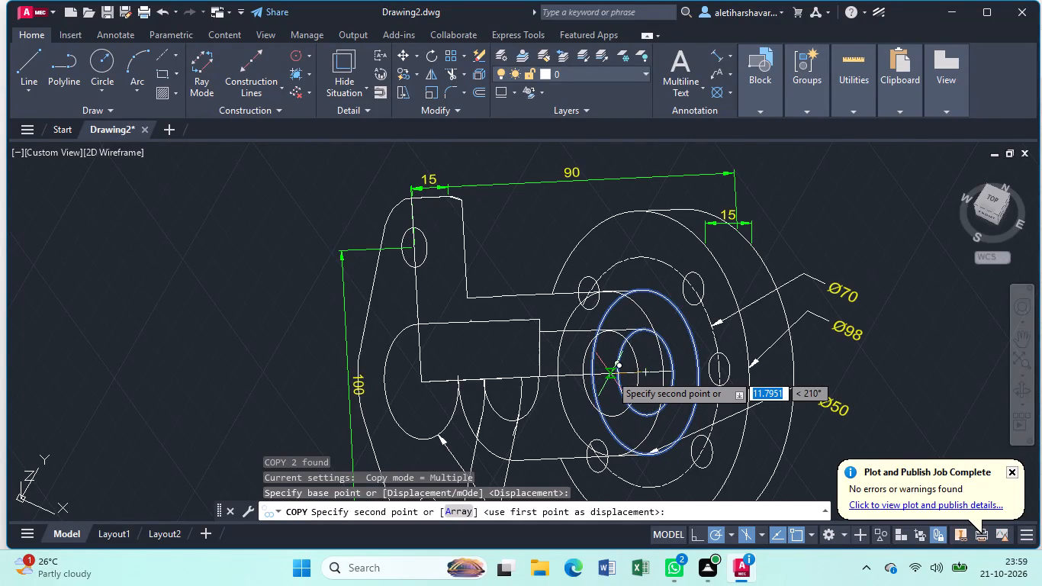
pyautogui.click(610, 375)
pyautogui.press('Escape')
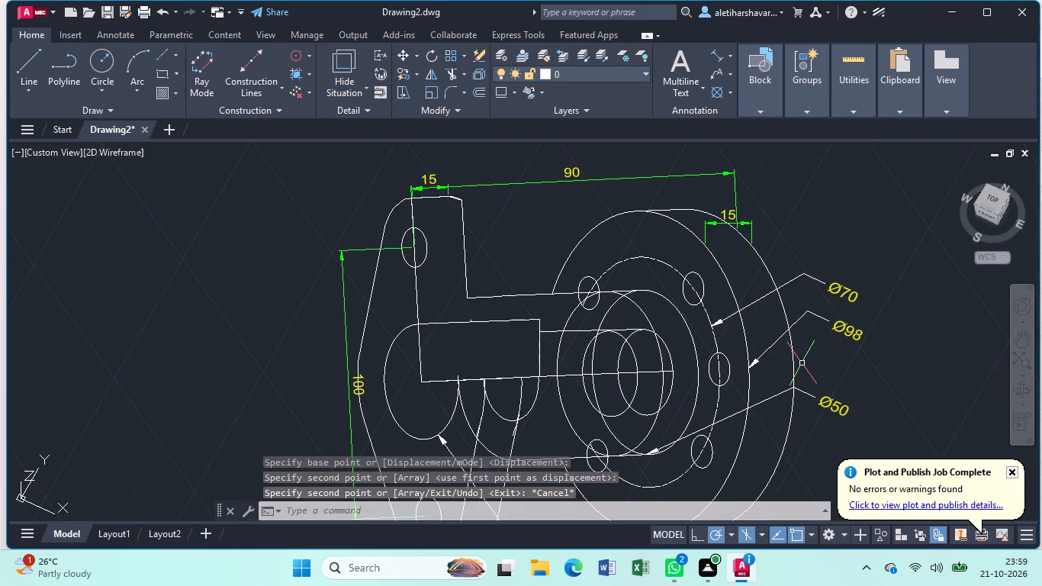
# Trim away all the pieces of the copied inner bore circle, keeping the copied Ø50 circle.
pyautogui.write('tr')
pyautogui.press('Return')
pyautogui.click(648, 317)
pyautogui.click(648, 317)
pyautogui.click(646, 317)
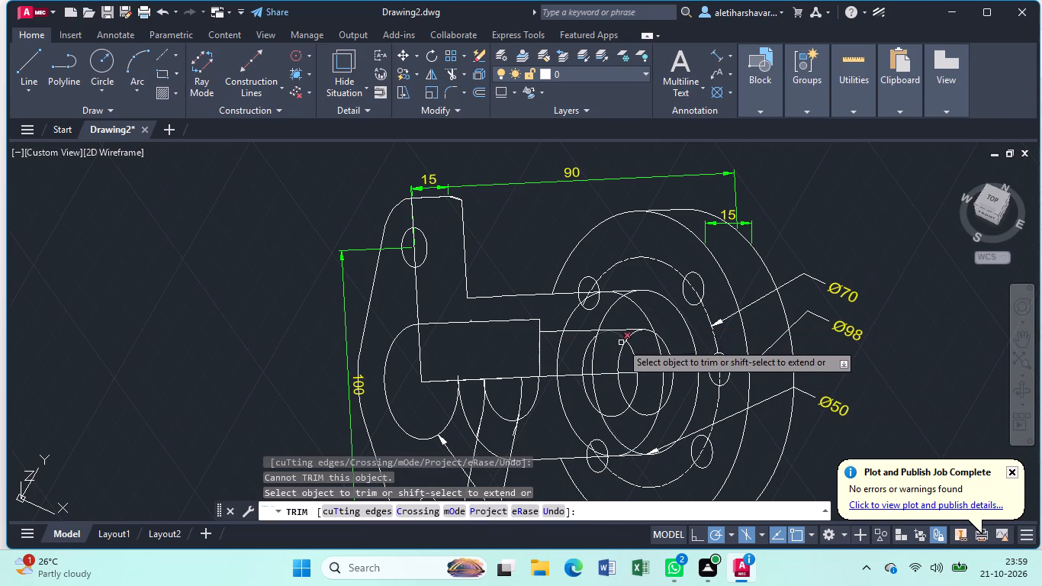
pyautogui.click(621, 337)
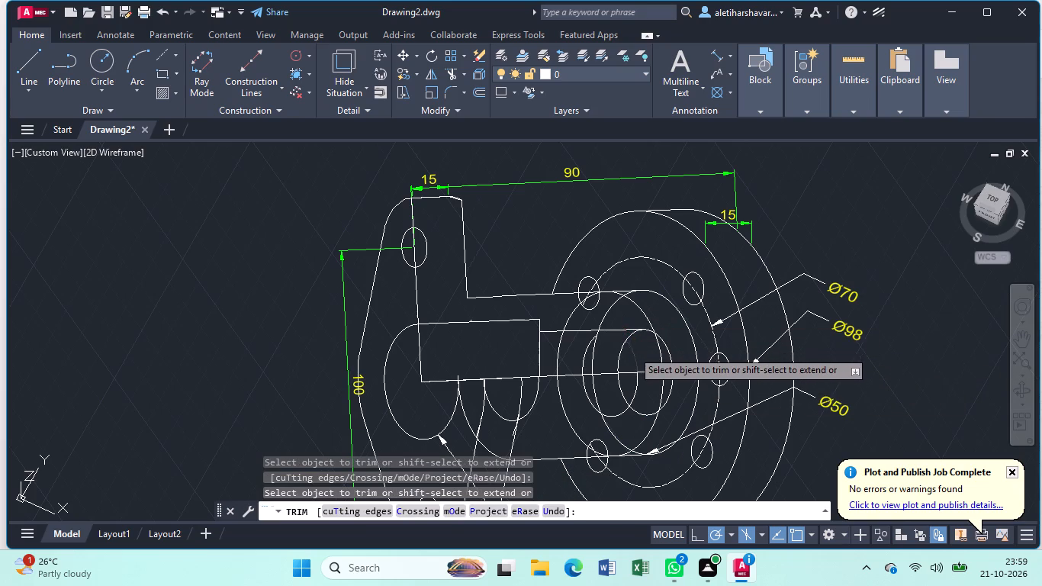
pyautogui.click(632, 350)
pyautogui.click(639, 378)
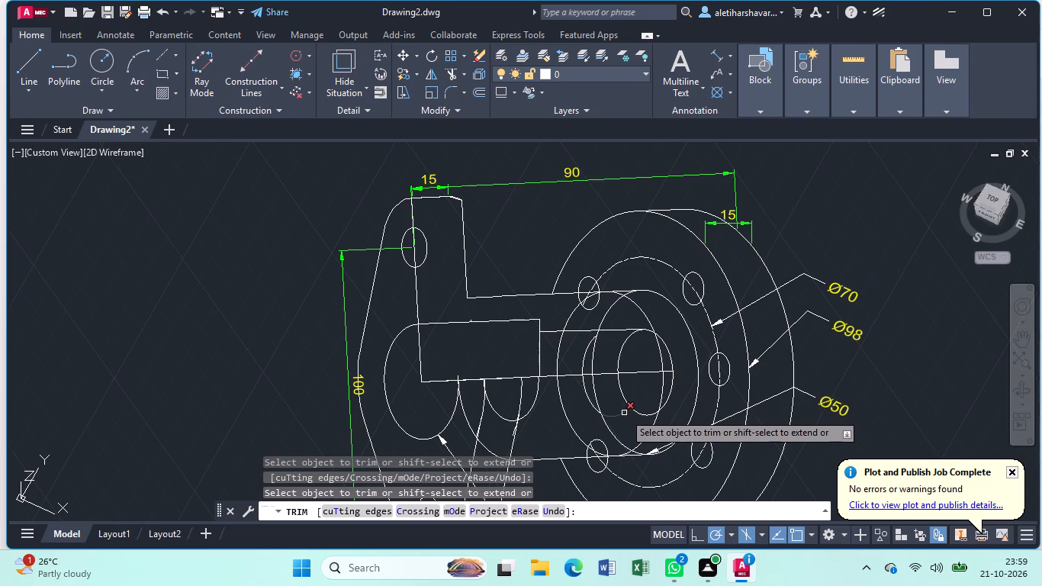
pyautogui.click(624, 413)
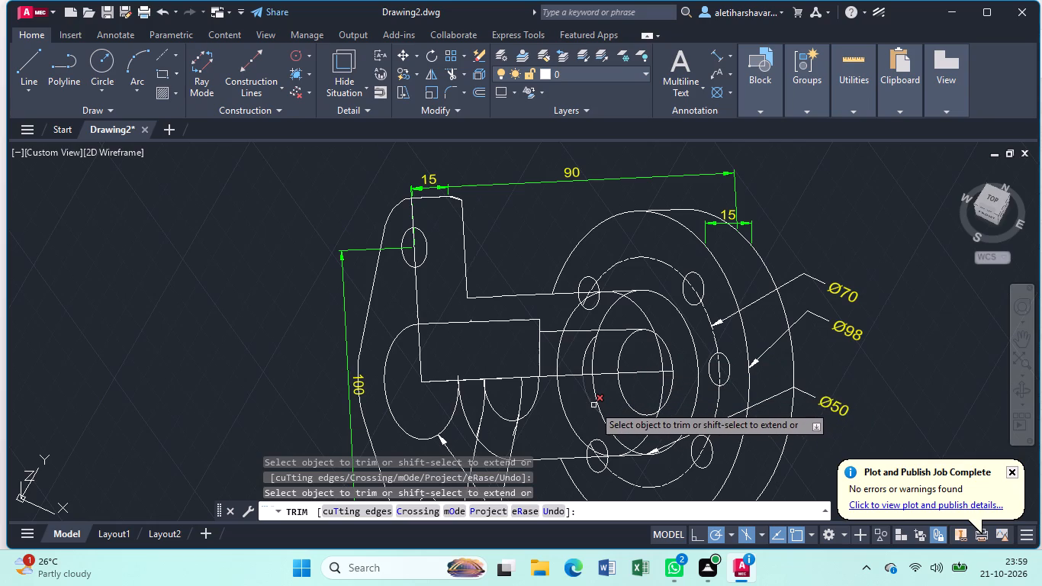
pyautogui.click(593, 405)
pyautogui.click(583, 359)
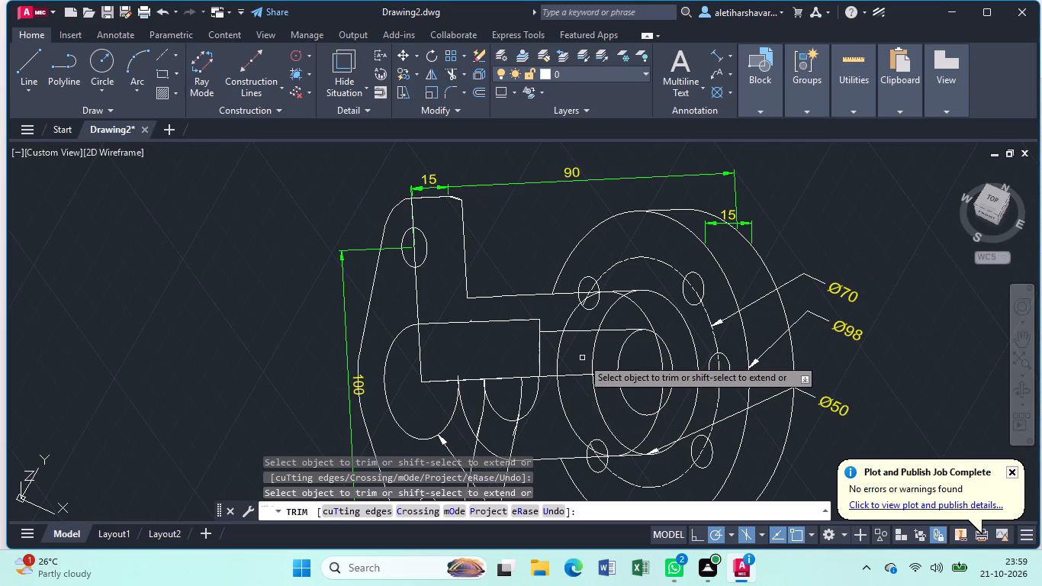
# Undo the trims made on the centre axis and the copied inner bore circle within the Trim command.
pyautogui.hotkey('ctrl', 'z')
pyautogui.hotkey('ctrl', 'z')
pyautogui.hotkey('ctrl', 'z')
pyautogui.hotkey('ctrl', 'z')
pyautogui.hotkey('ctrl', 'z')
pyautogui.hotkey('ctrl', 'z')
pyautogui.hotkey('ctrl', 'z')
pyautogui.hotkey('ctrl', 'z')
pyautogui.hotkey('ctrl', 'z')
pyautogui.hotkey('ctrl', 'z')
pyautogui.hotkey('ctrl', 'z')
pyautogui.hotkey('ctrl', 'z')
pyautogui.hotkey('ctrl', 'z')
pyautogui.hotkey('ctrl', 'z')
pyautogui.hotkey('ctrl', 'z')
pyautogui.hotkey('ctrl', 'z')
pyautogui.hotkey('ctrl', 'z')
pyautogui.hotkey('ctrl', 'z')
pyautogui.hotkey('ctrl', 'z')
pyautogui.hotkey('ctrl', 'z')
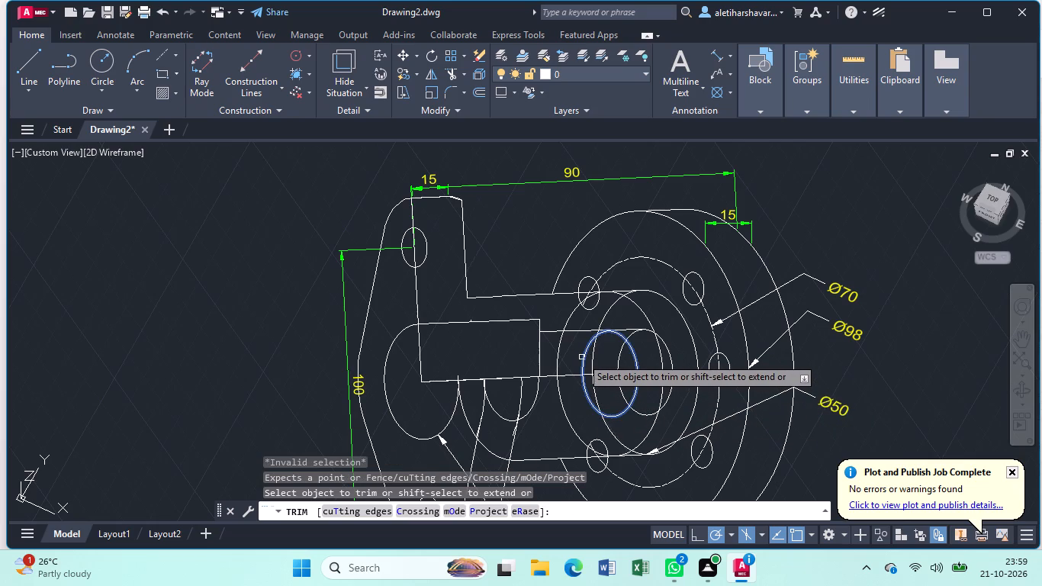
pyautogui.hotkey('ctrl', 'z')
pyautogui.hotkey('ctrl', 'z')
pyautogui.hotkey('ctrl', 'z')
pyautogui.hotkey('ctrl', 'z')
pyautogui.hotkey('ctrl', 'z')
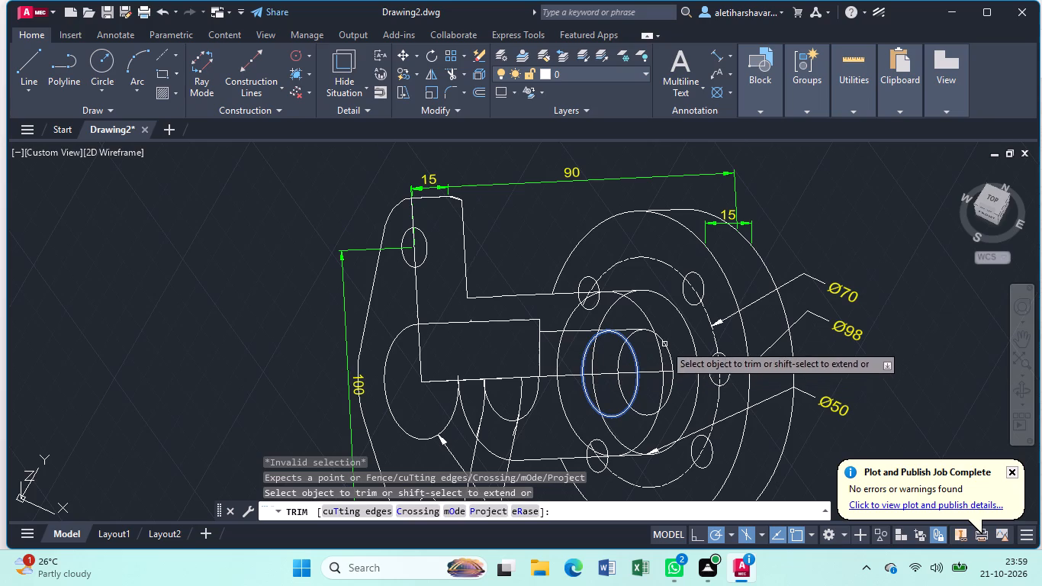
pyautogui.hotkey('ctrl', 'z')
pyautogui.hotkey('ctrl', 'z')
# Leave the Trim command and undo the copying of the Ø50 circle and the inner bore circle.
pyautogui.keyDown('ctrl'); pyautogui.click(838, 207); pyautogui.keyUp('ctrl')
pyautogui.hotkey('ctrl', 'z')
pyautogui.press('z')
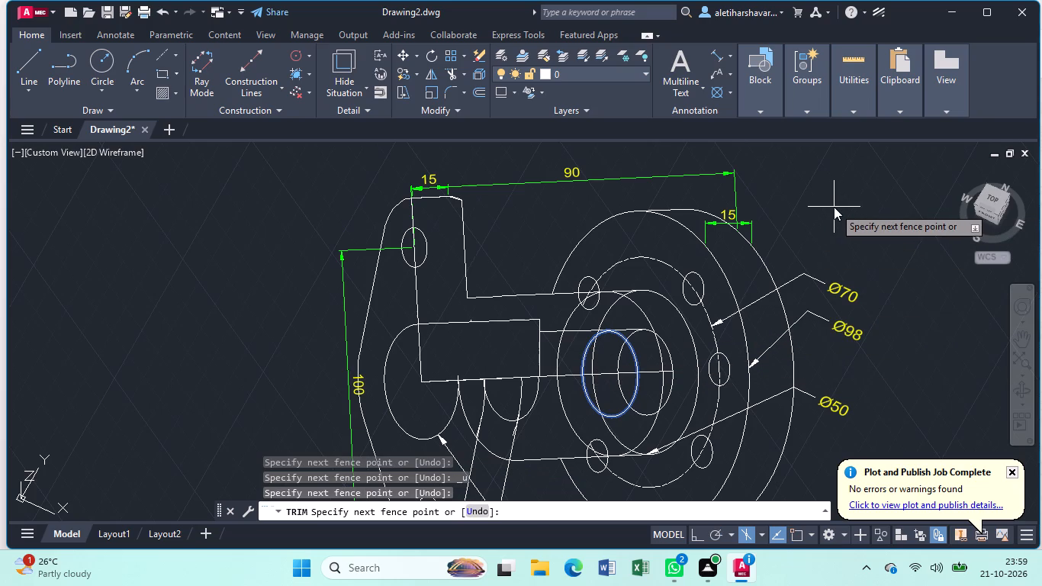
pyautogui.hotkey('ctrl', 'x')
pyautogui.hotkey('ctrl', 'z')
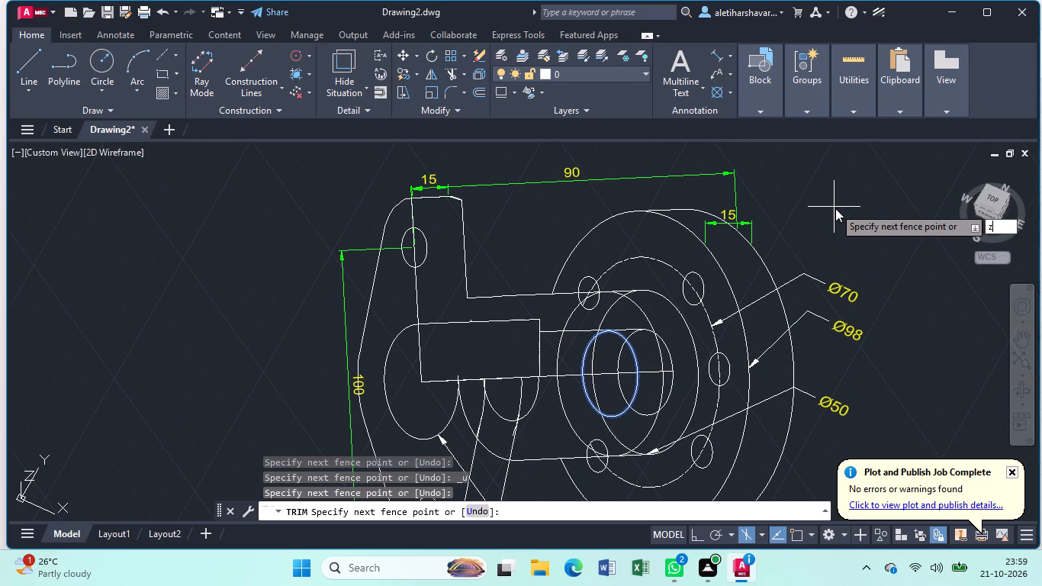
pyautogui.hotkey('ctrl', 'z')
pyautogui.hotkey('ctrl', 'z')
pyautogui.hotkey('ctrl', 'z')
pyautogui.hotkey('ctrl', 'z')
pyautogui.hotkey('ctrl', 'z')
pyautogui.hotkey('ctrl', 'z')
pyautogui.hotkey('ctrl', 'z')
pyautogui.hotkey('ctrl', 'z')
pyautogui.hotkey('ctrl', 'z')
pyautogui.press('Escape')
pyautogui.hotkey('ctrl', 'z')
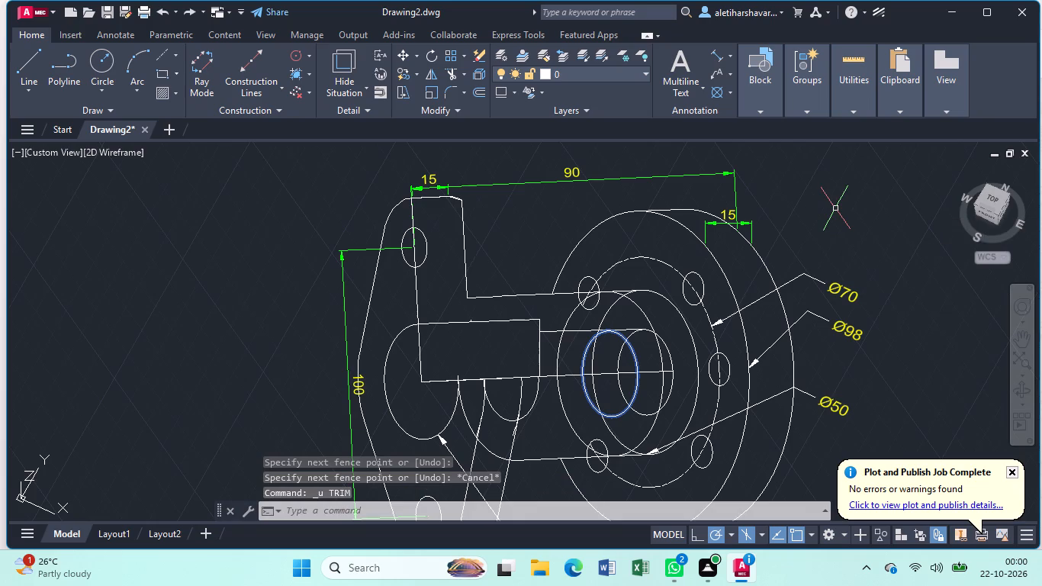
pyautogui.hotkey('ctrl', 'z')
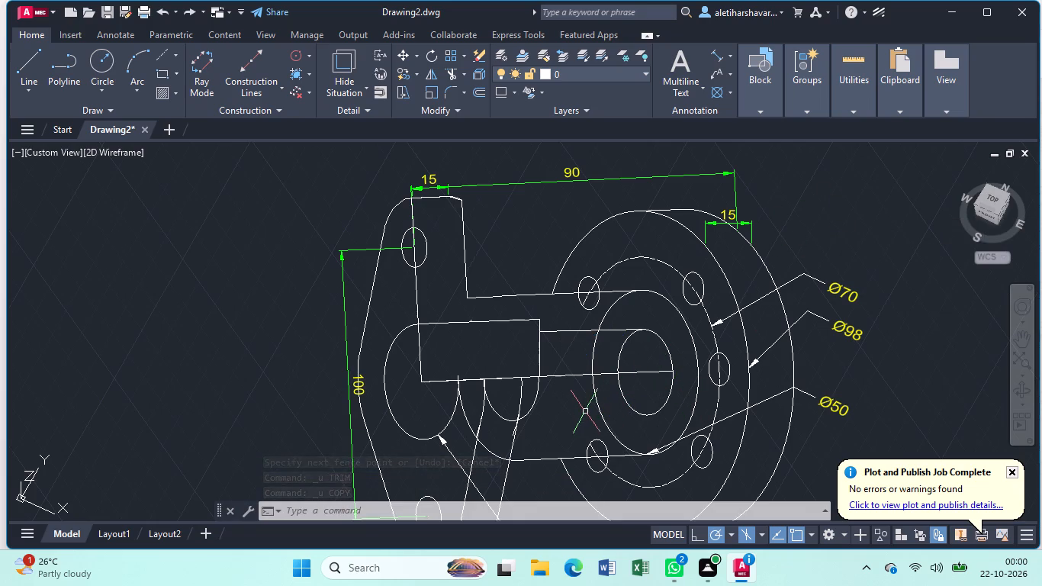
# Trim away the part of the bore's step line between the disc bore's upper line and the centre axis.
pyautogui.write('tr')
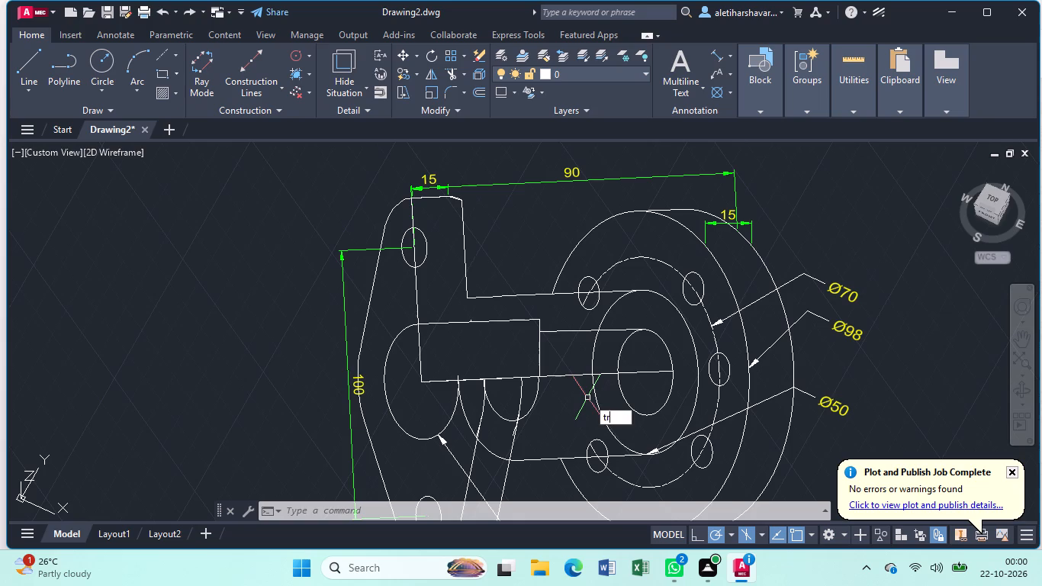
pyautogui.press('Return')
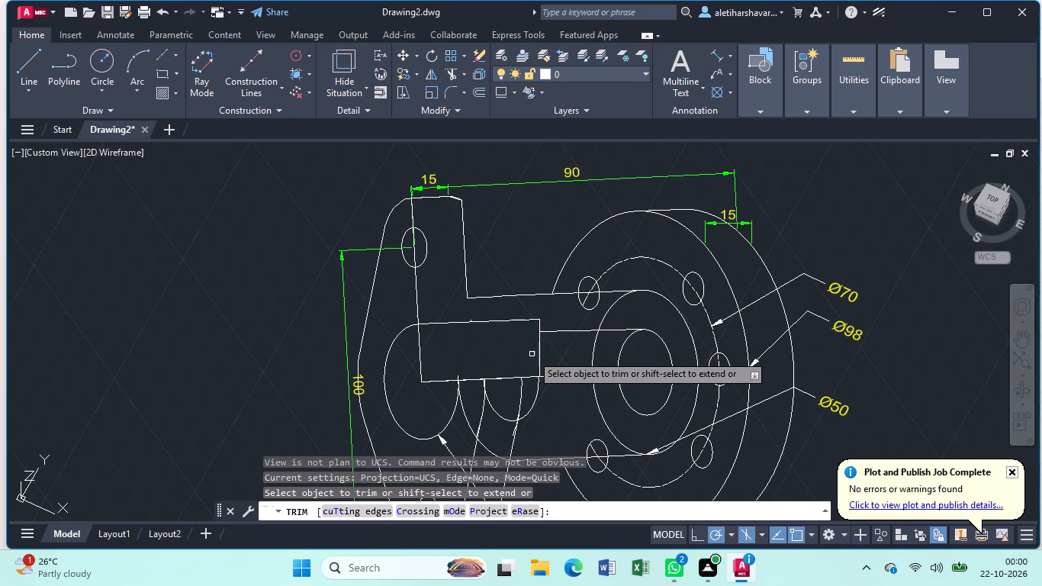
pyautogui.click(542, 357)
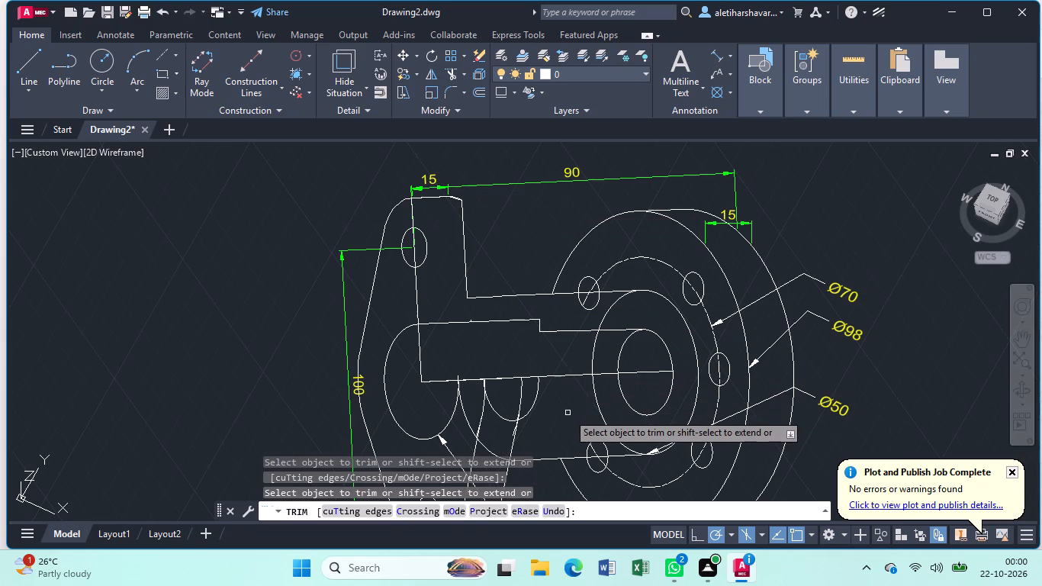
pyautogui.scroll(-1, 566, 413)
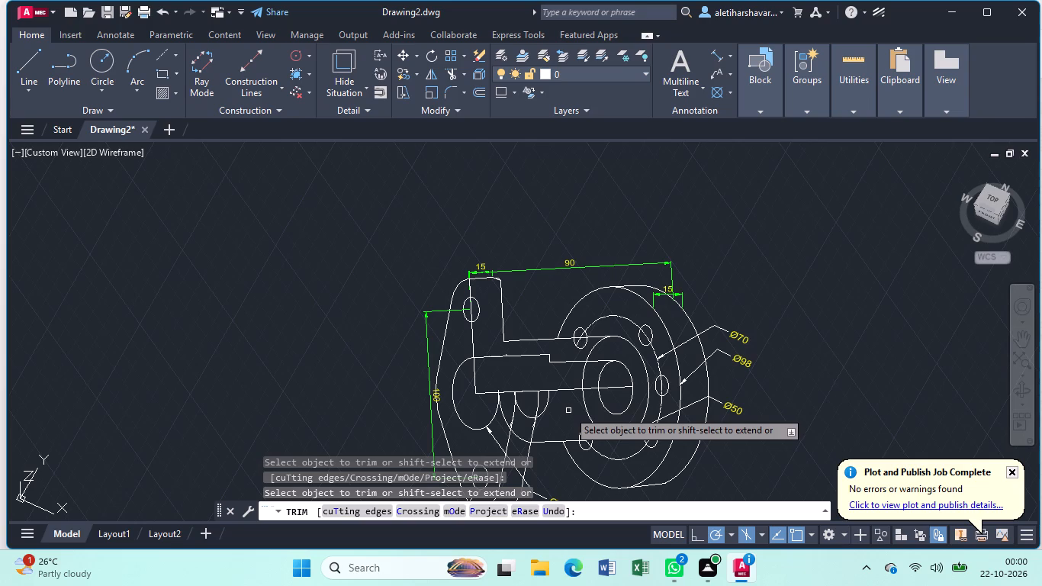
pyautogui.scroll(-1, 568, 411)
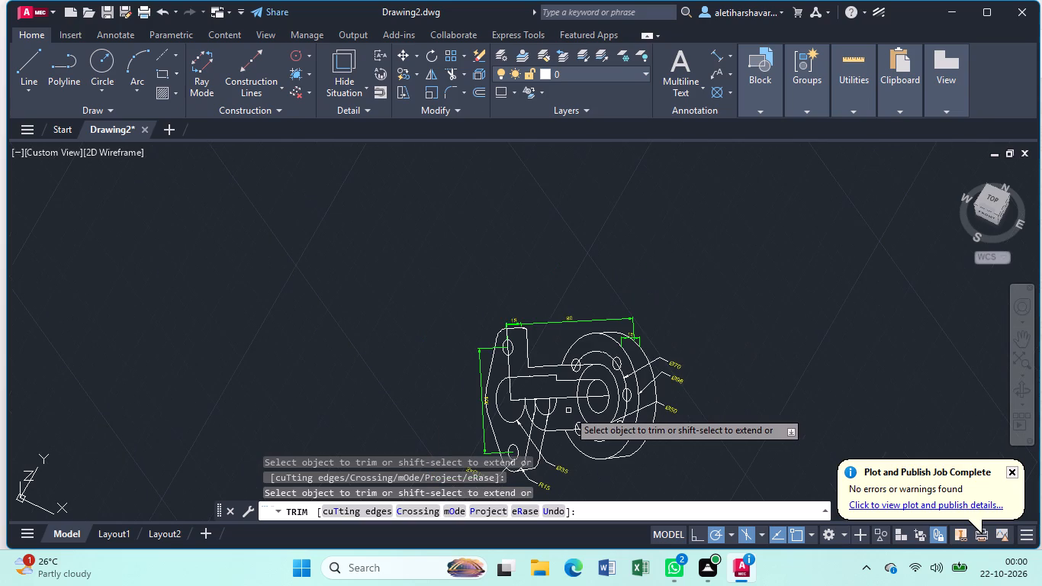
pyautogui.scroll(1, 569, 410)
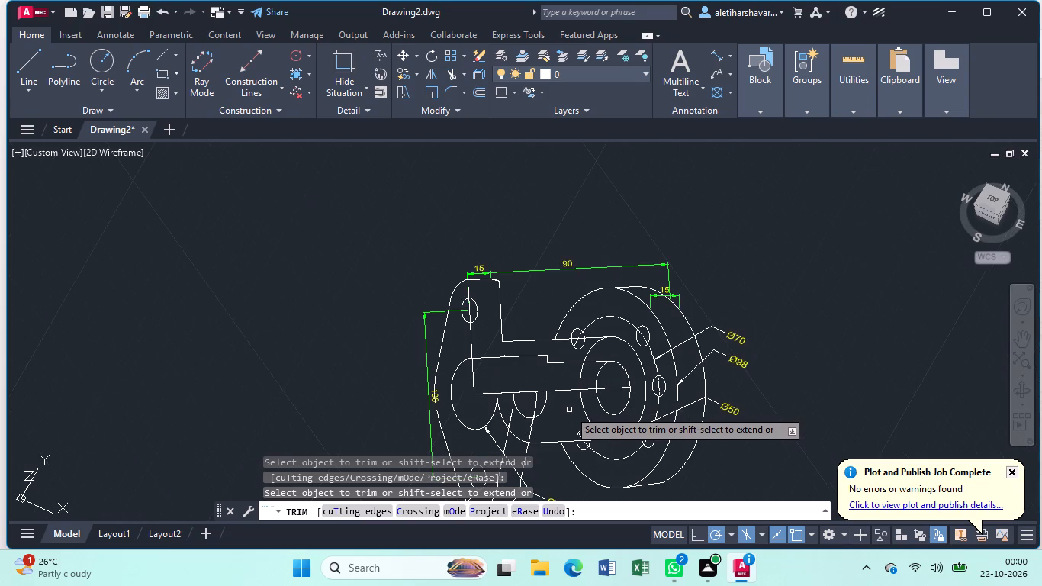
pyautogui.moveTo(571, 410); pyautogui.dragTo(549, 342, button='middle')
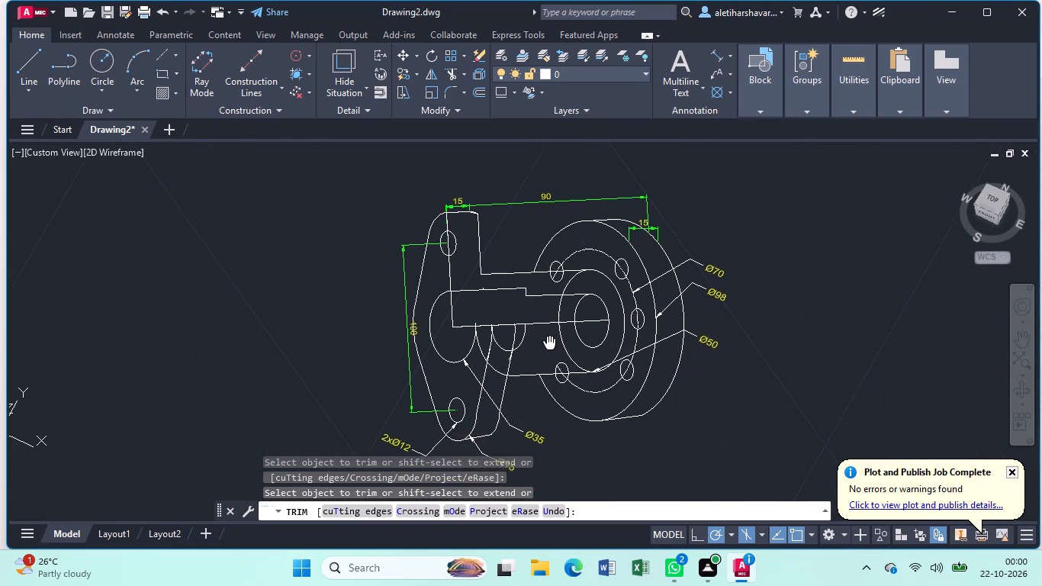
pyautogui.moveTo(549, 342); pyautogui.dragTo(545, 333, button='middle')
pyautogui.press('Escape')
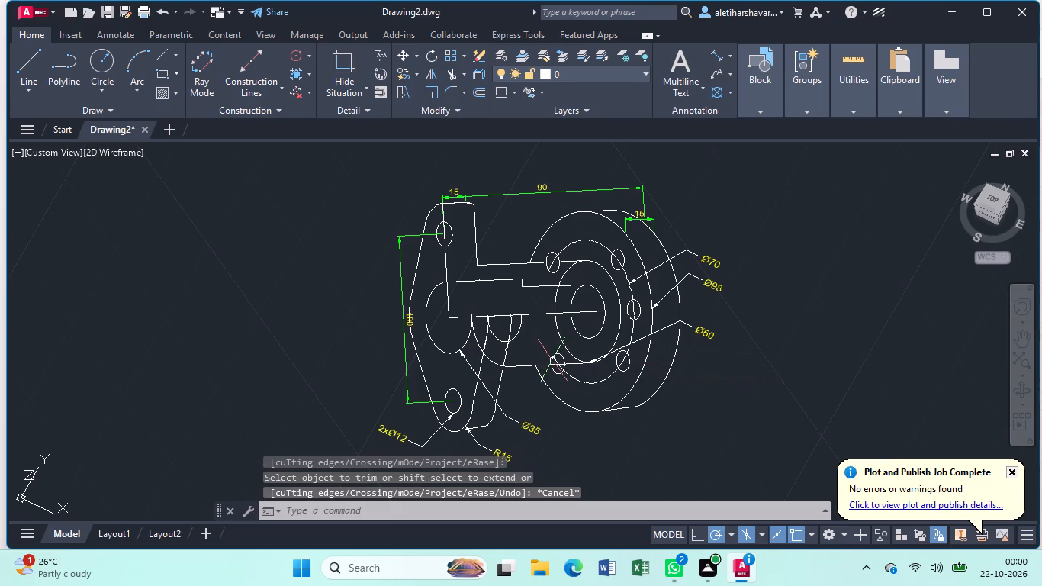
pyautogui.press('Escape')
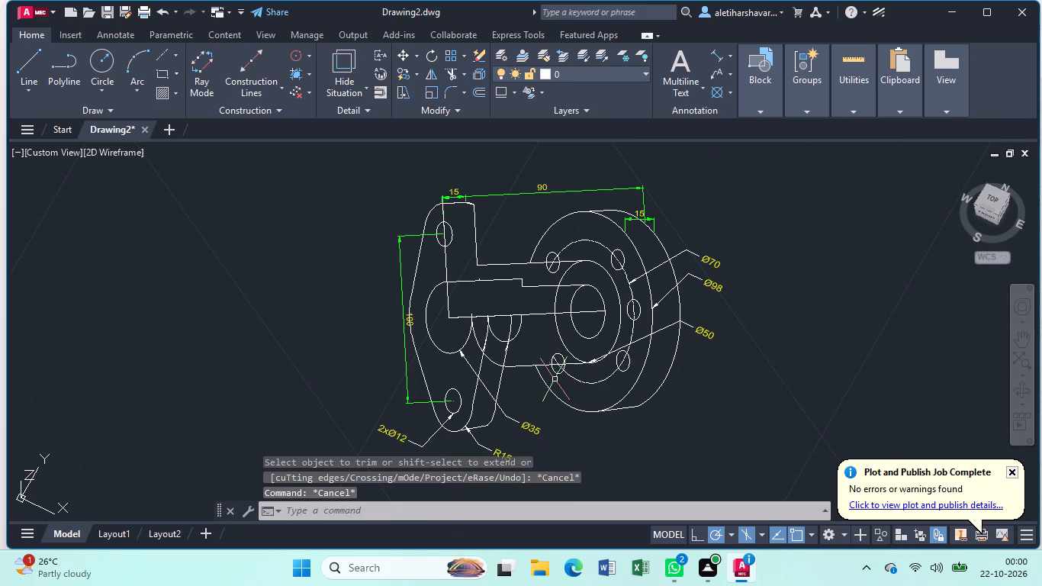
# Add a multileader from the disc's lower bolt hole nearest the outer rim, with yellow text "6 agujeros deØ10".
pyautogui.write('ml')
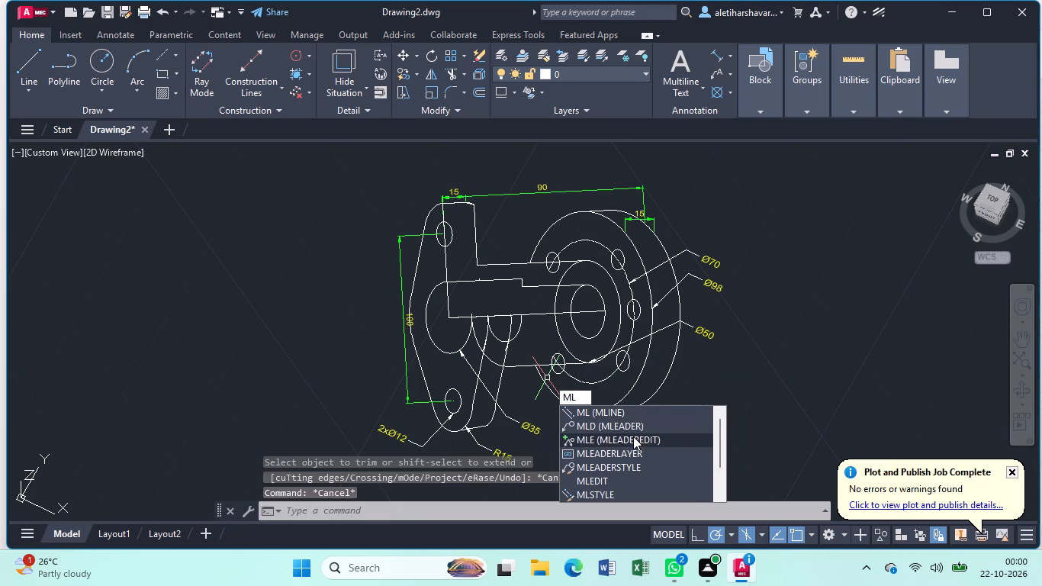
pyautogui.click(633, 427)
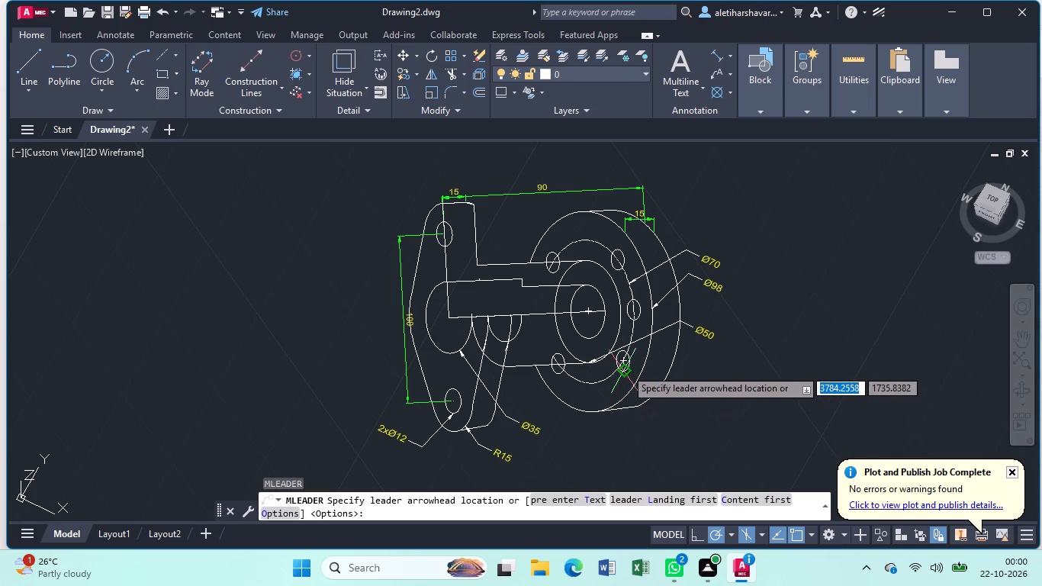
pyautogui.click(630, 364)
pyautogui.click(681, 399)
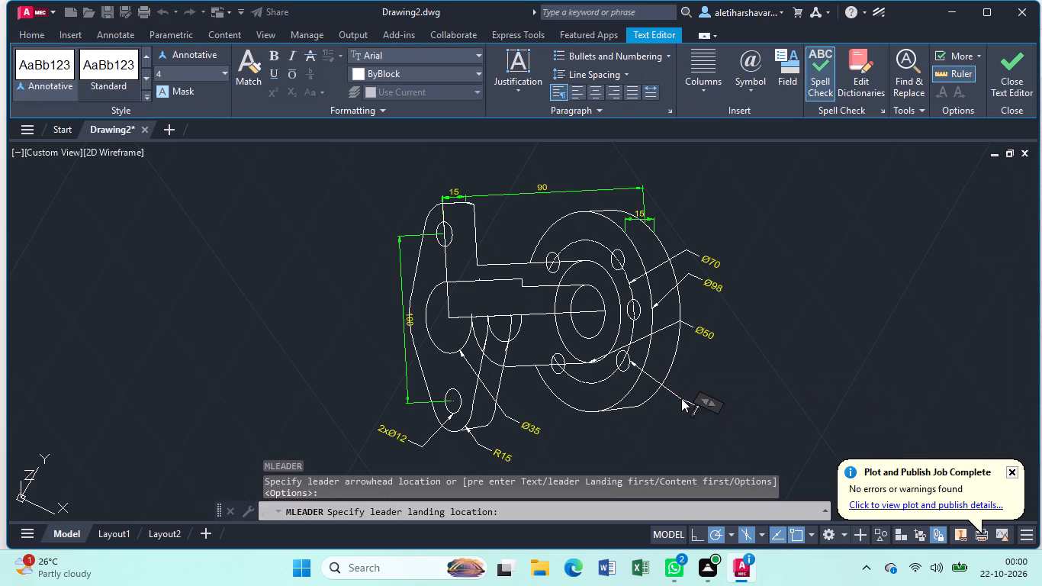
pyautogui.click(477, 68)
pyautogui.click(373, 215)
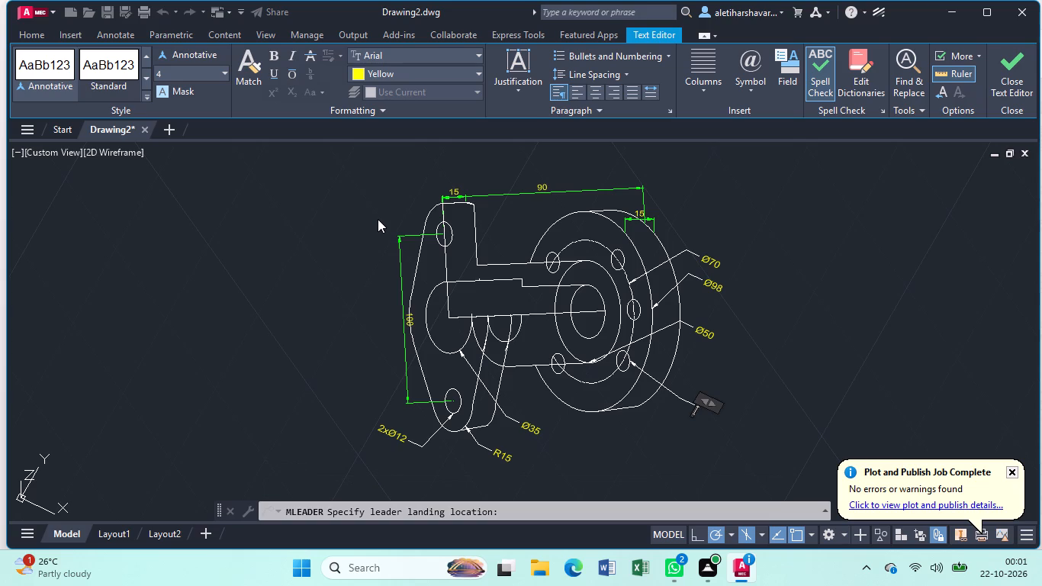
pyautogui.write('6 an')
pyautogui.press('BackSpace')
pyautogui.press('g')
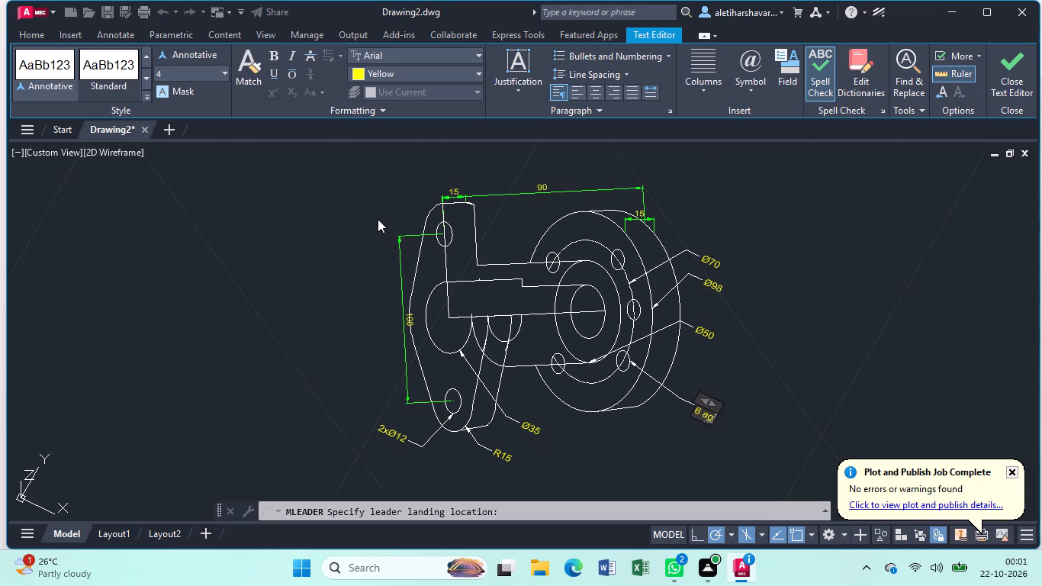
pyautogui.press('u')
pyautogui.press('j')
pyautogui.write('er')
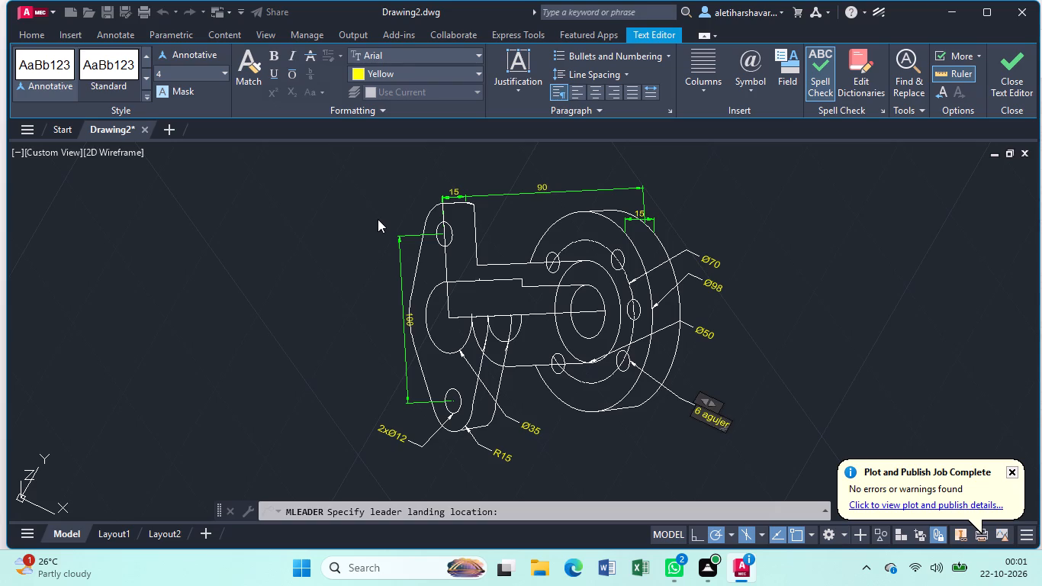
pyautogui.write('os')
pyautogui.press('space')
pyautogui.write('de')
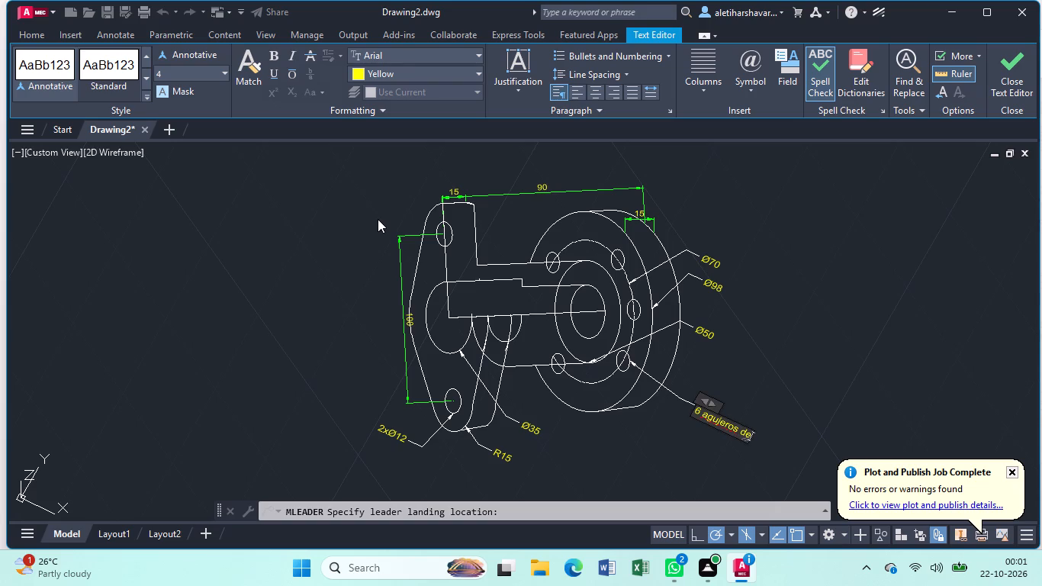
pyautogui.write('%%C')
pyautogui.write('10')
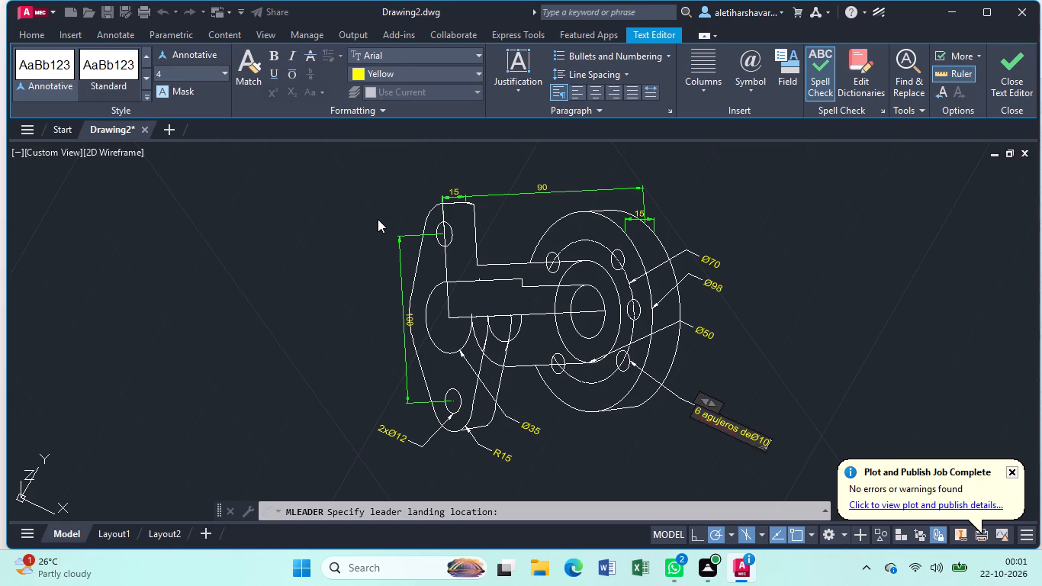
pyautogui.click(380, 232)
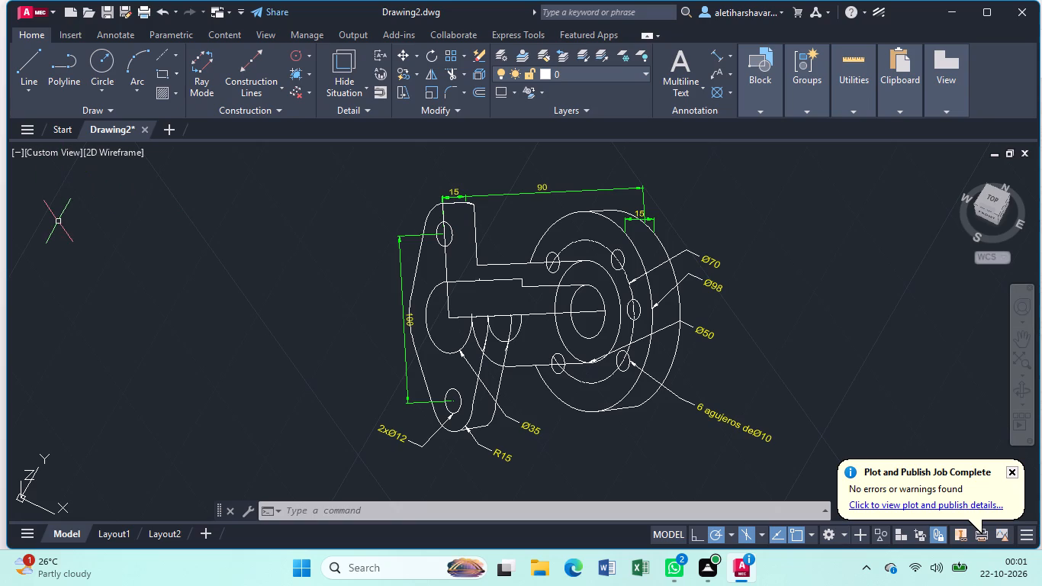
pyautogui.press('Escape')
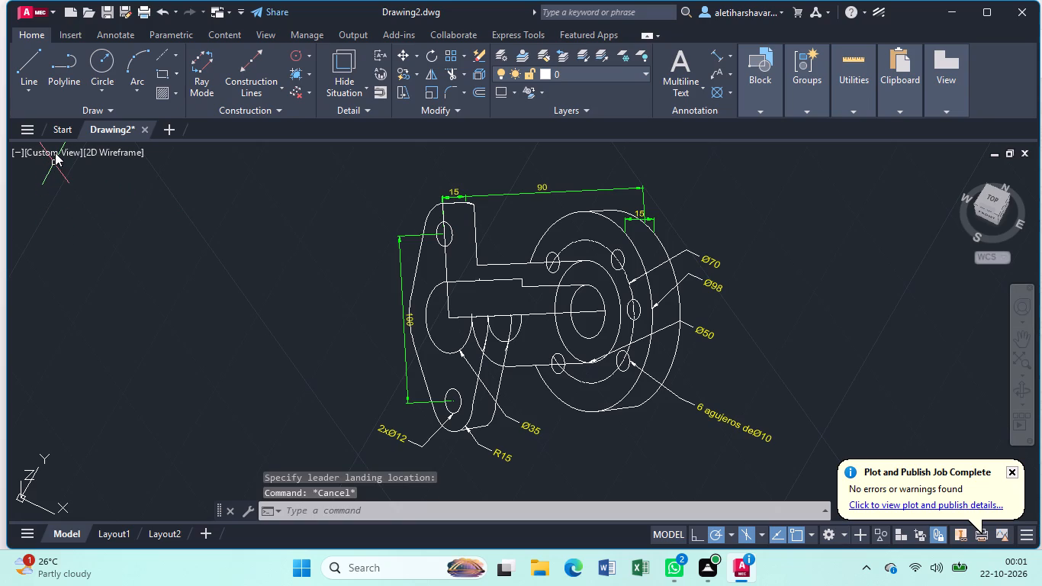
# Switch the viewport from the custom view to the Top view with the whole annotated part in sight.
pyautogui.click(55, 150)
pyautogui.click(96, 190)
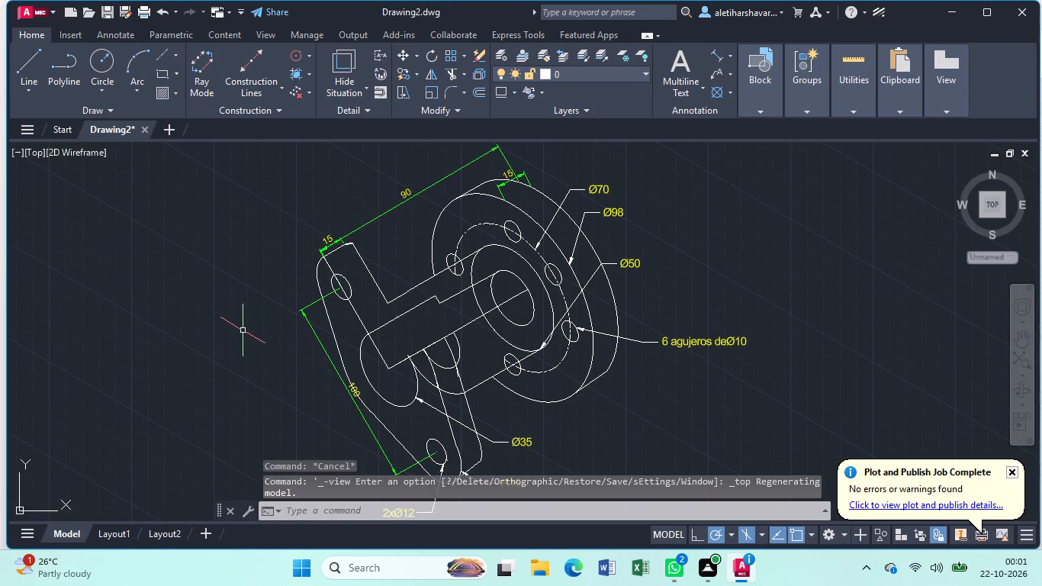
pyautogui.moveTo(243, 330); pyautogui.dragTo(239, 289, button='middle')
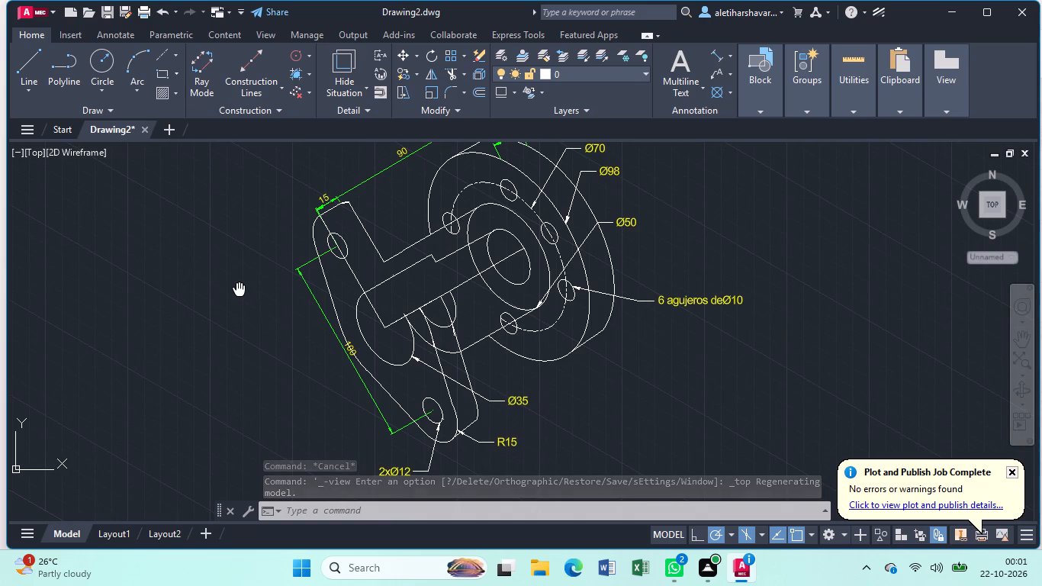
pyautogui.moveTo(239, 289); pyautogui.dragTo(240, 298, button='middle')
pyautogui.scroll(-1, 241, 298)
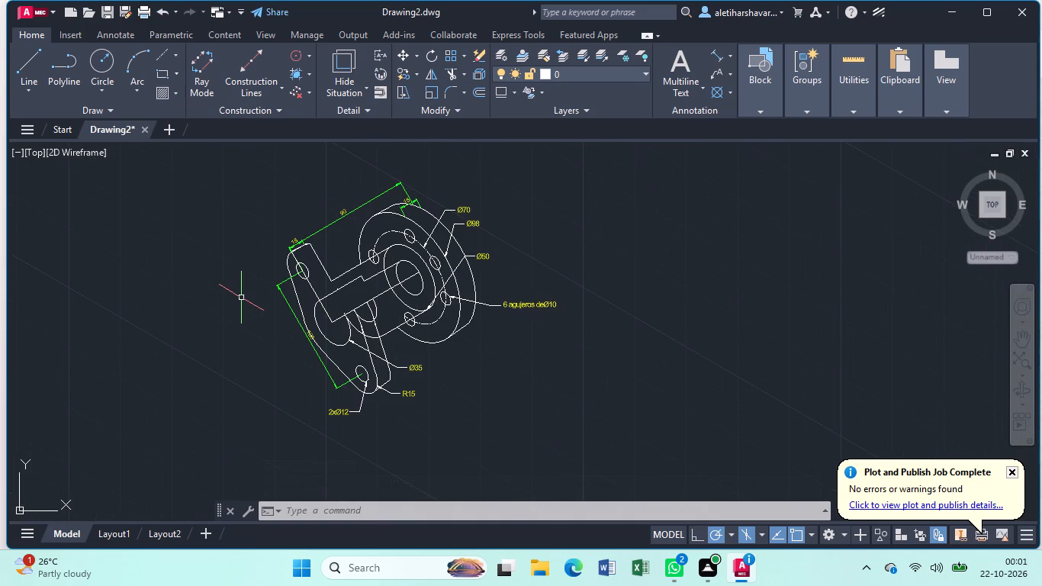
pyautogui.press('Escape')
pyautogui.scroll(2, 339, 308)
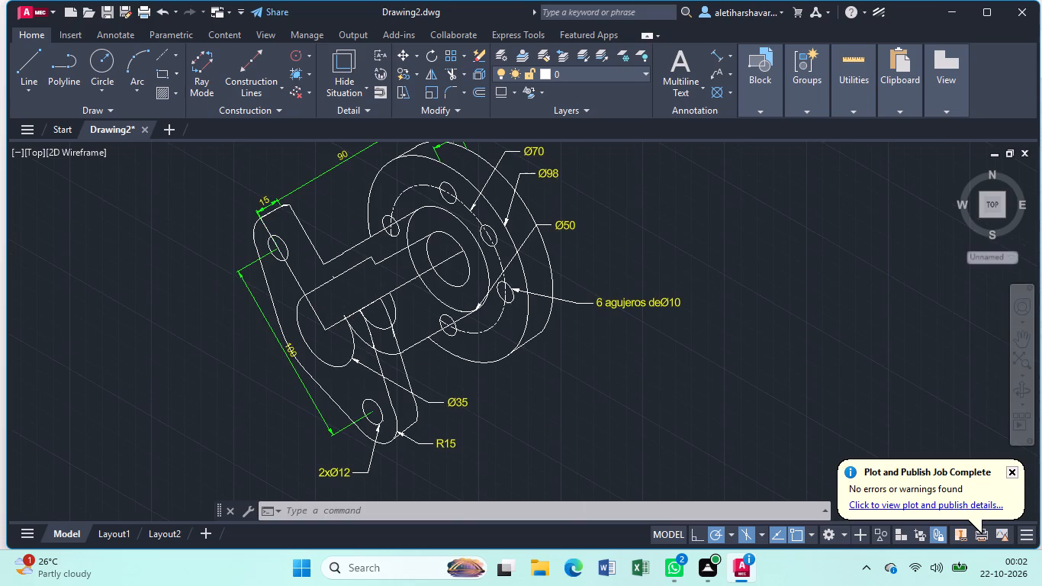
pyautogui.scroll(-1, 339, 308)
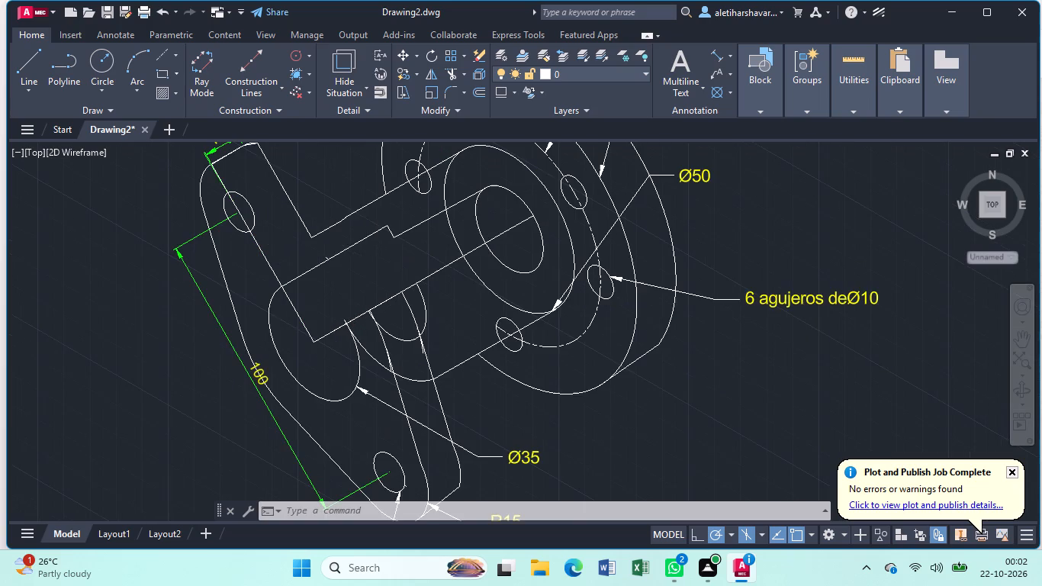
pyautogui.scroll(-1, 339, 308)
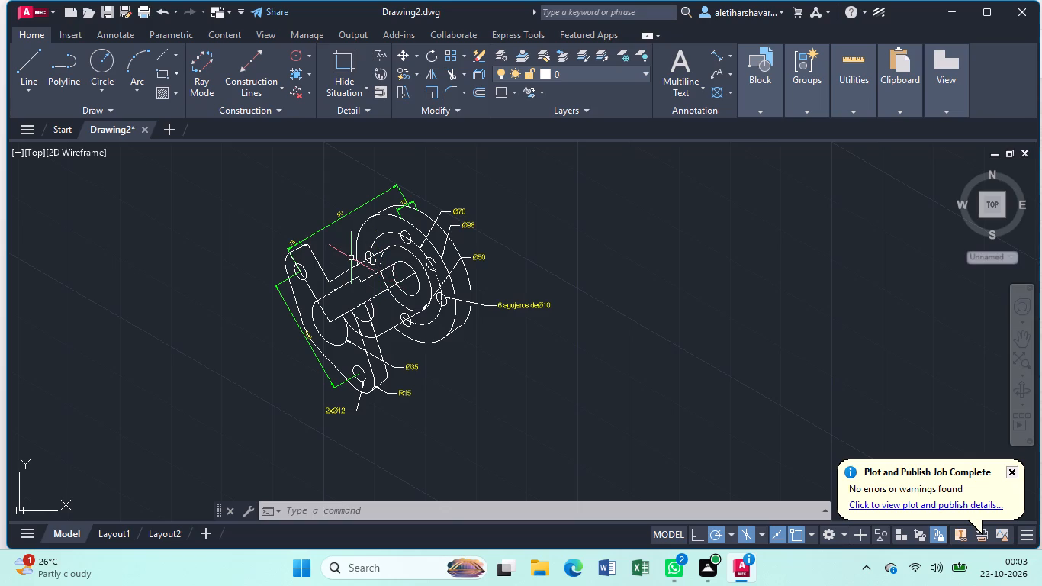
# Set the AM_ISO dimension style's text height to 5 and make that style current.
pyautogui.press('d')
pyautogui.press('Return')
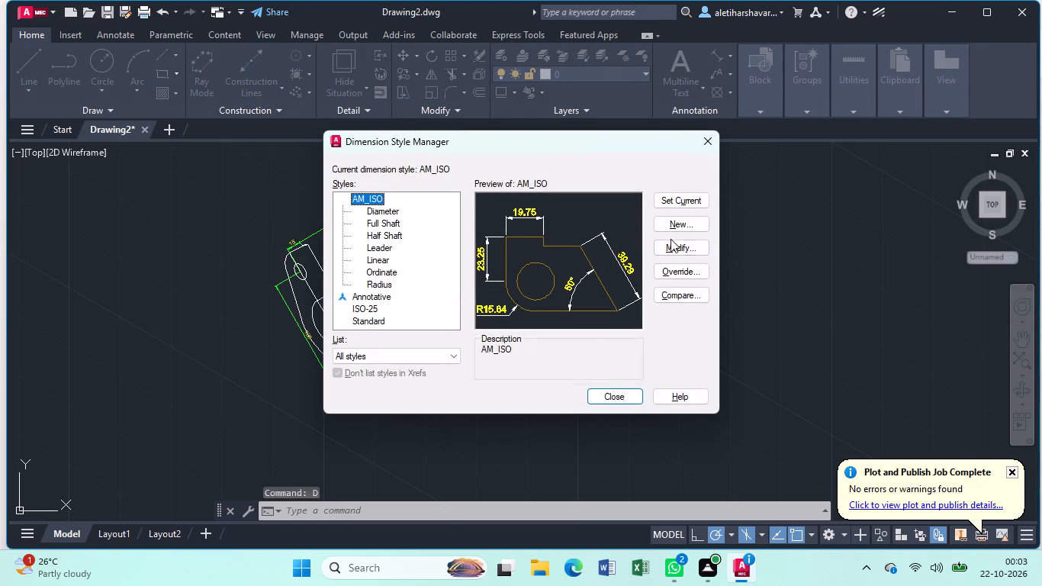
pyautogui.click(672, 245)
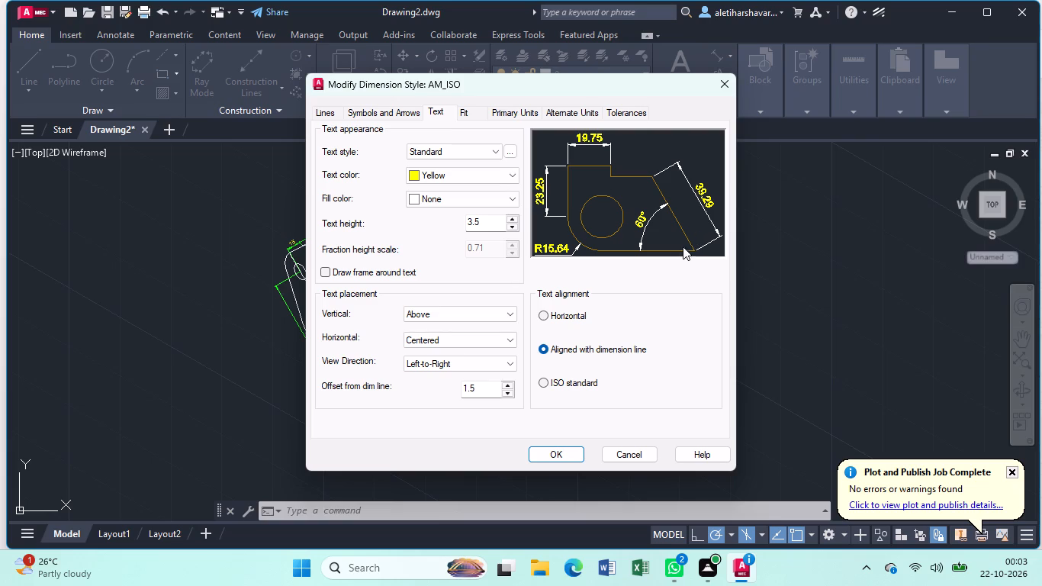
pyautogui.click(482, 222)
pyautogui.press('BackSpace')
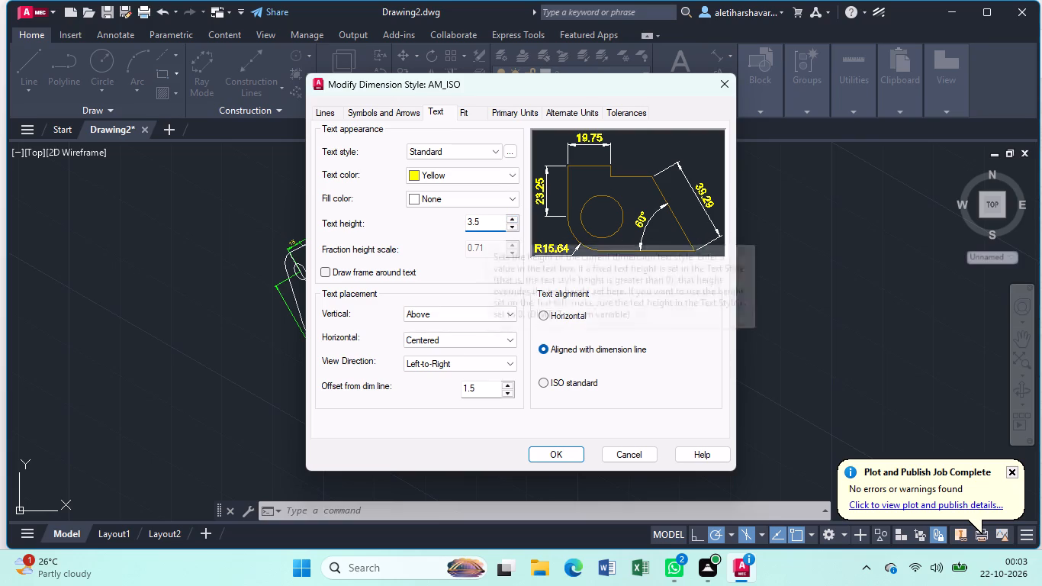
pyautogui.press('BackSpace')
pyautogui.press('BackSpace')
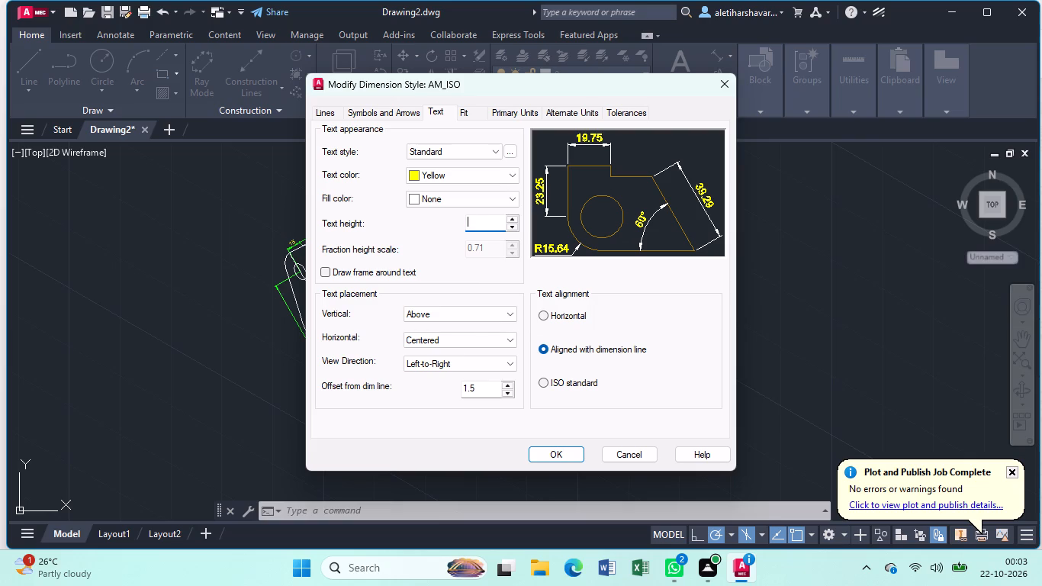
pyautogui.press('5')
pyautogui.press('Return')
pyautogui.click(565, 456)
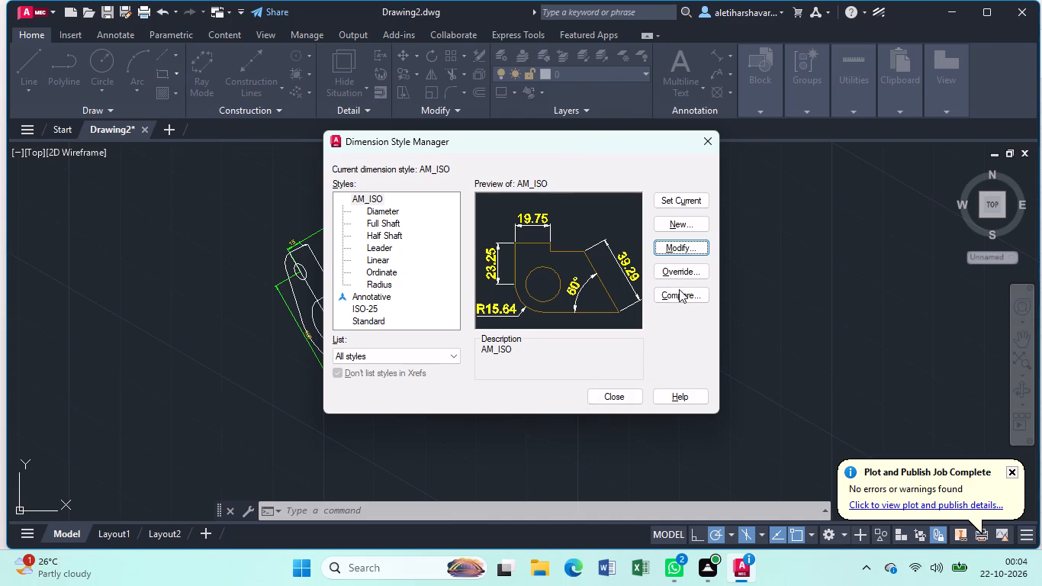
pyautogui.click(693, 195)
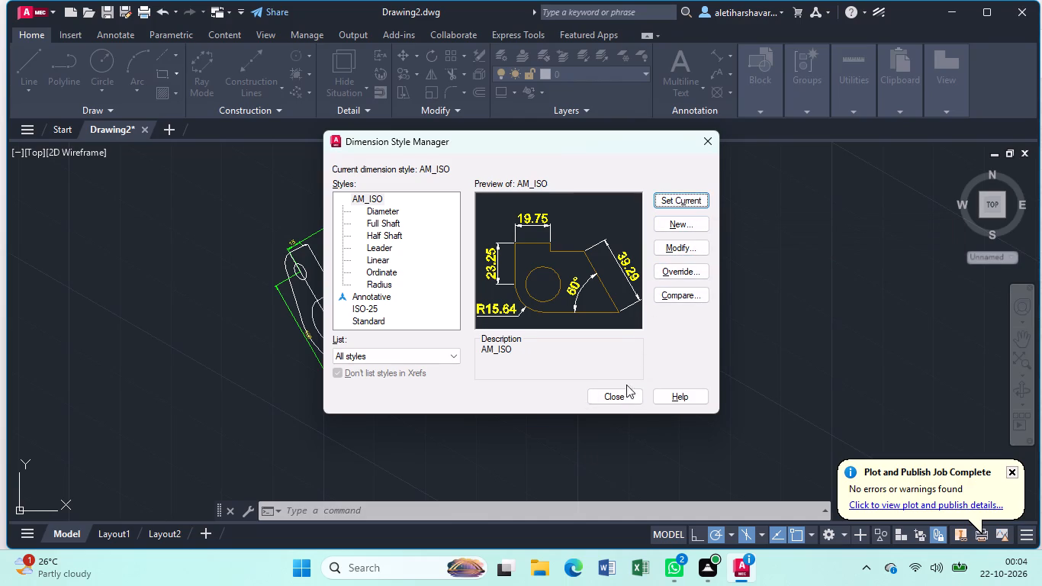
pyautogui.click(616, 391)
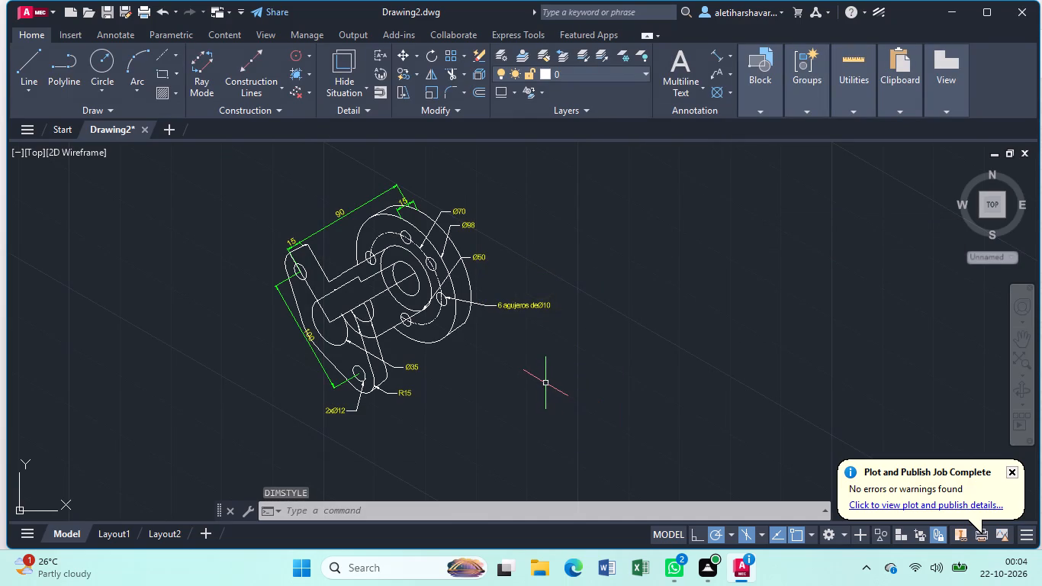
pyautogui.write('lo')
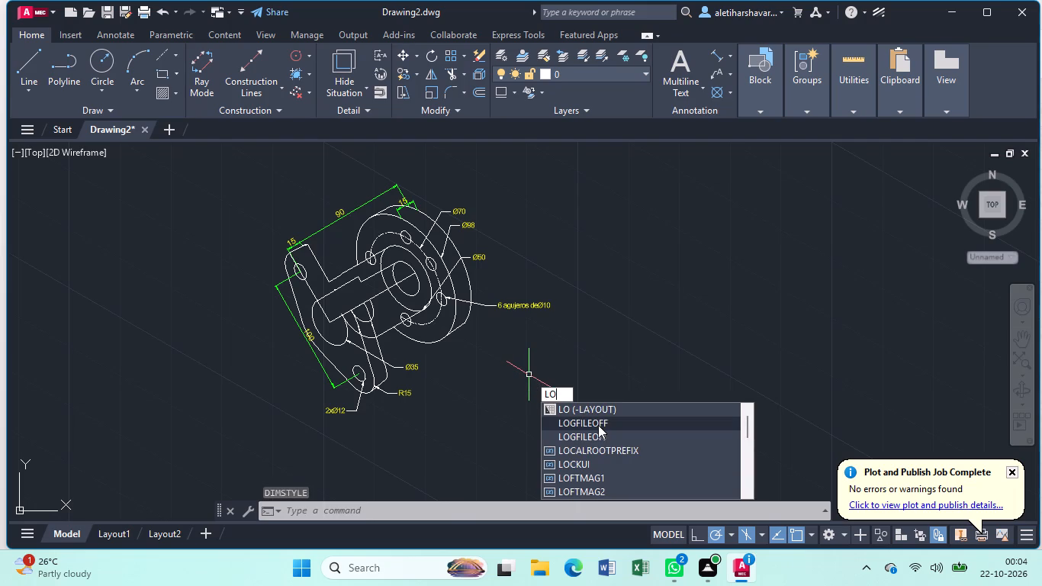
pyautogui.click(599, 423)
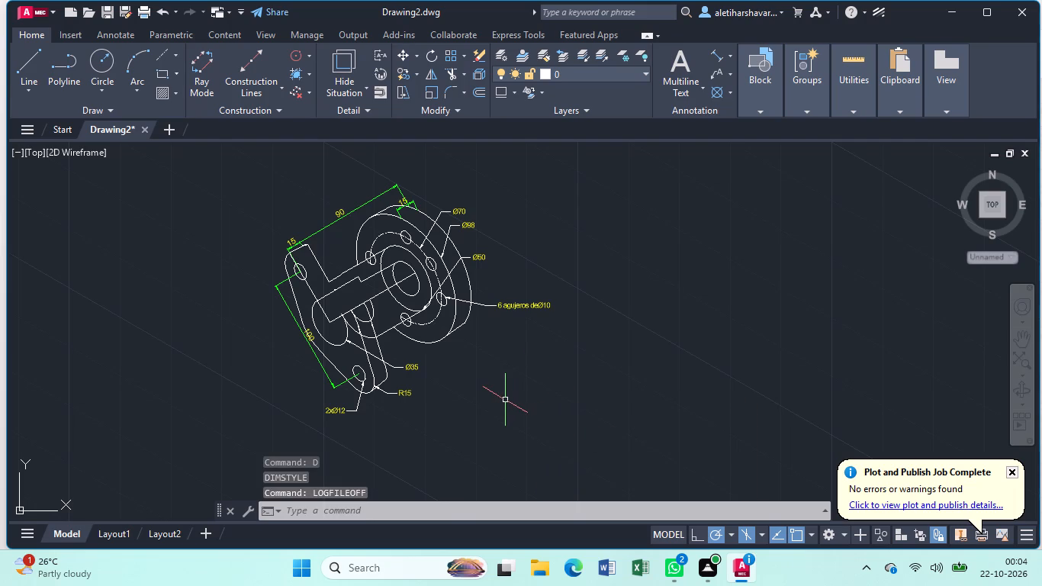
# Save the drawing in the Documents folder under the file name "Pivoting Arm Support".
pyautogui.hotkey('ctrl', 's')
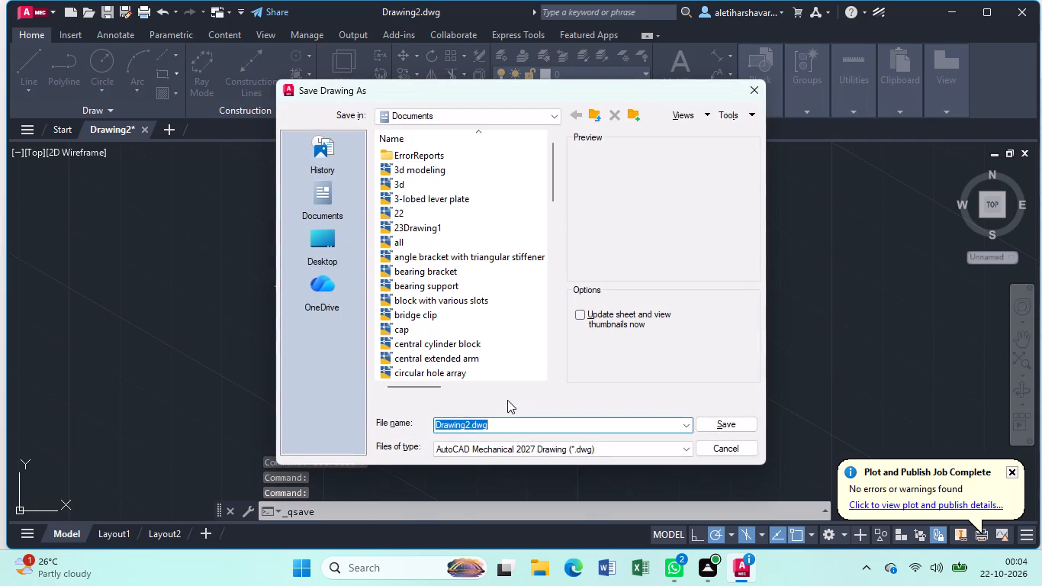
pyautogui.press('BackSpace')
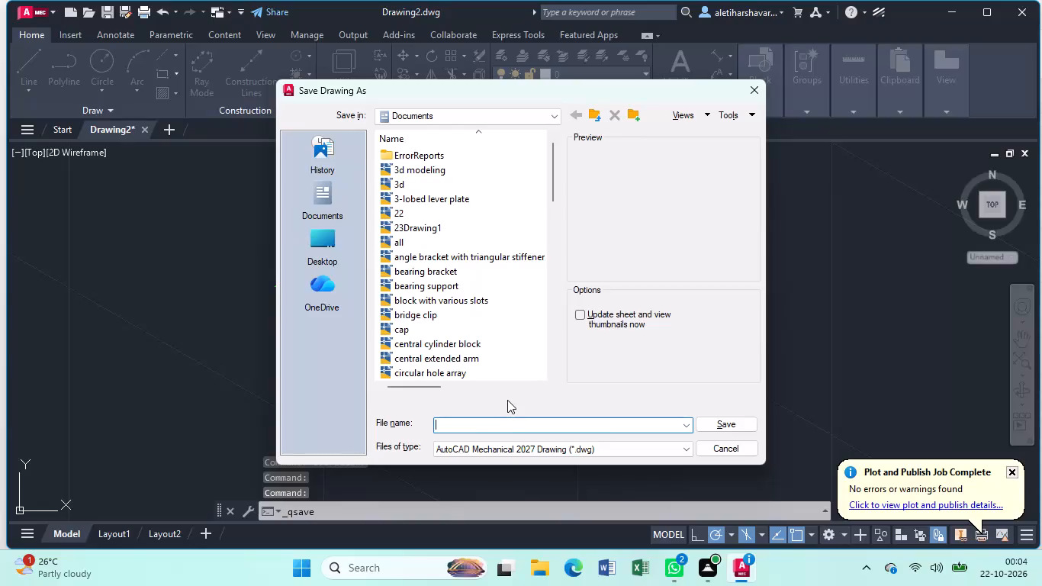
pyautogui.hotkey('ctrl', 'v')
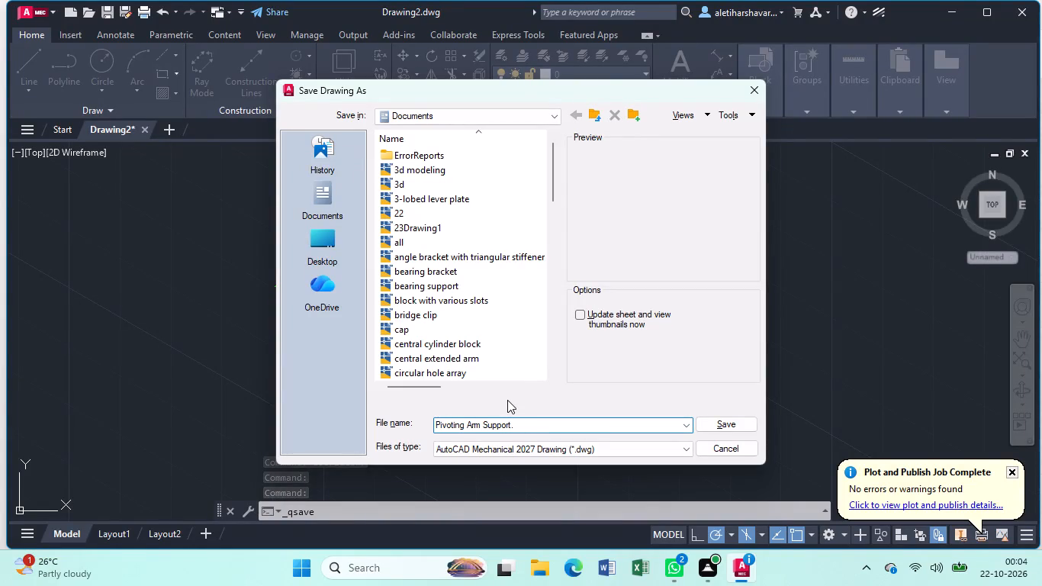
pyautogui.press('BackSpace')
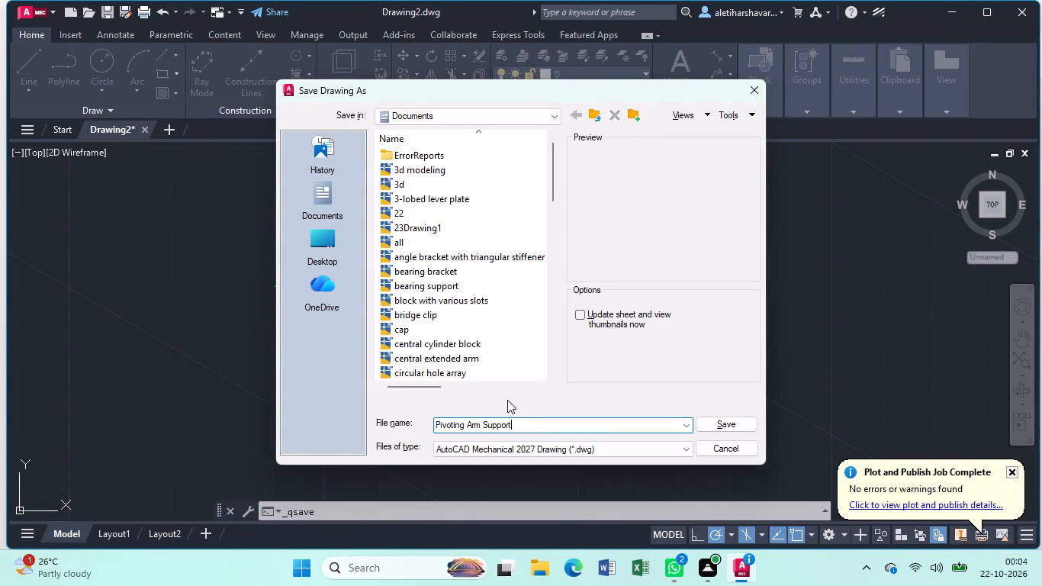
pyautogui.press('Return')
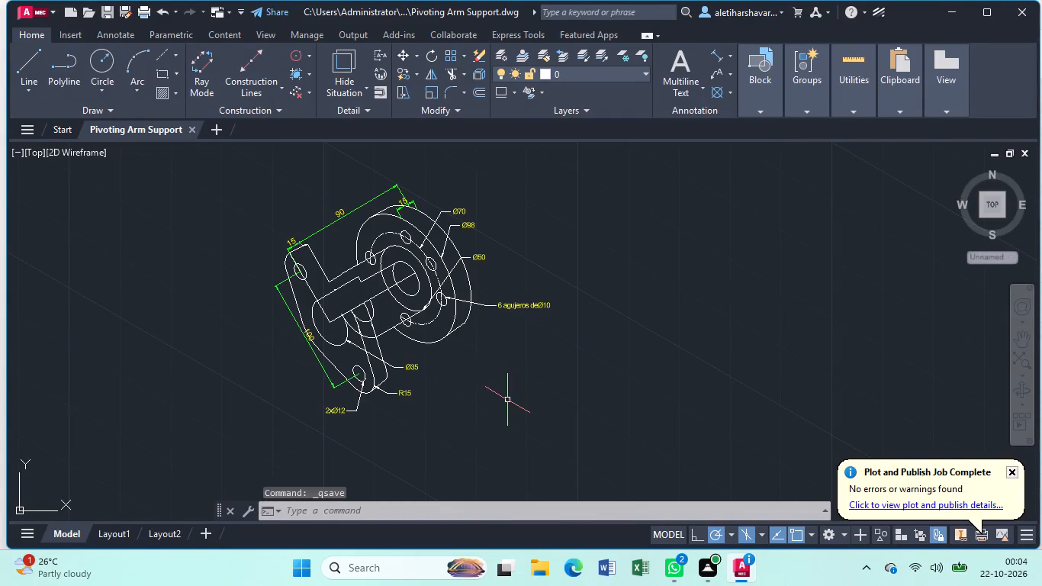
# Start a plot of the model and set the drawing orientation to landscape.
pyautogui.write('pl')
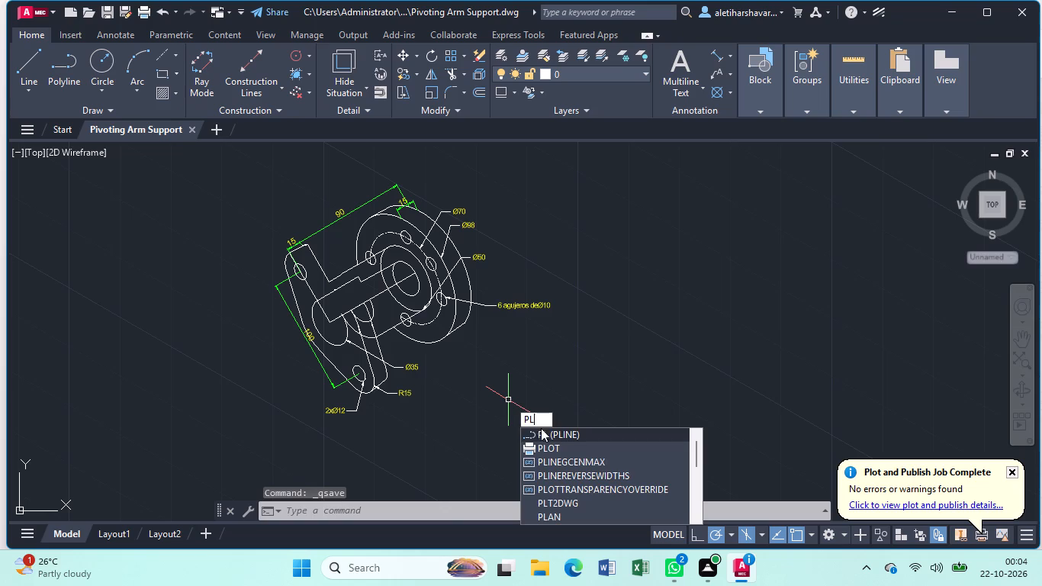
pyautogui.click(557, 446)
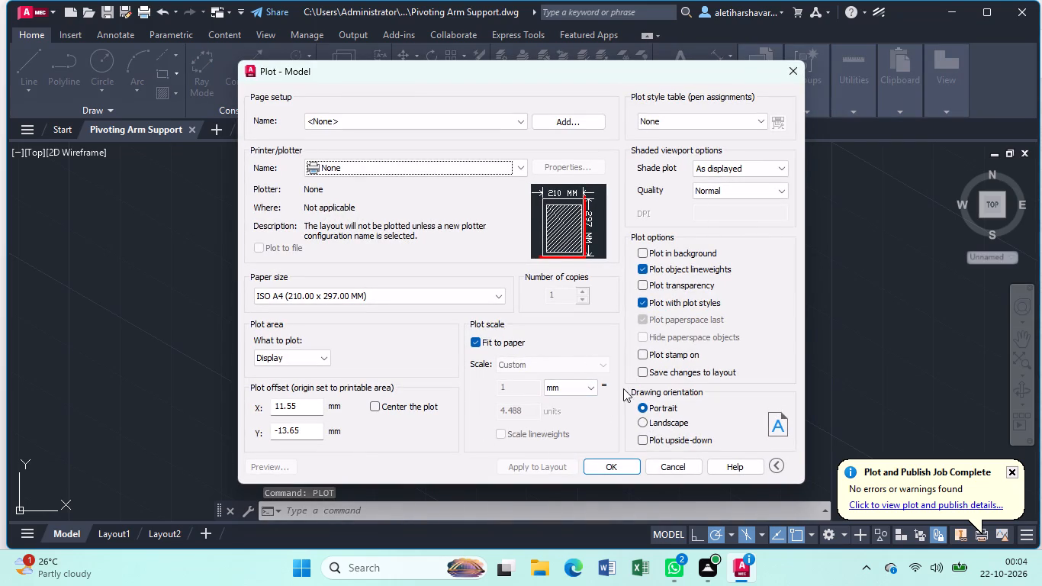
pyautogui.click(643, 423)
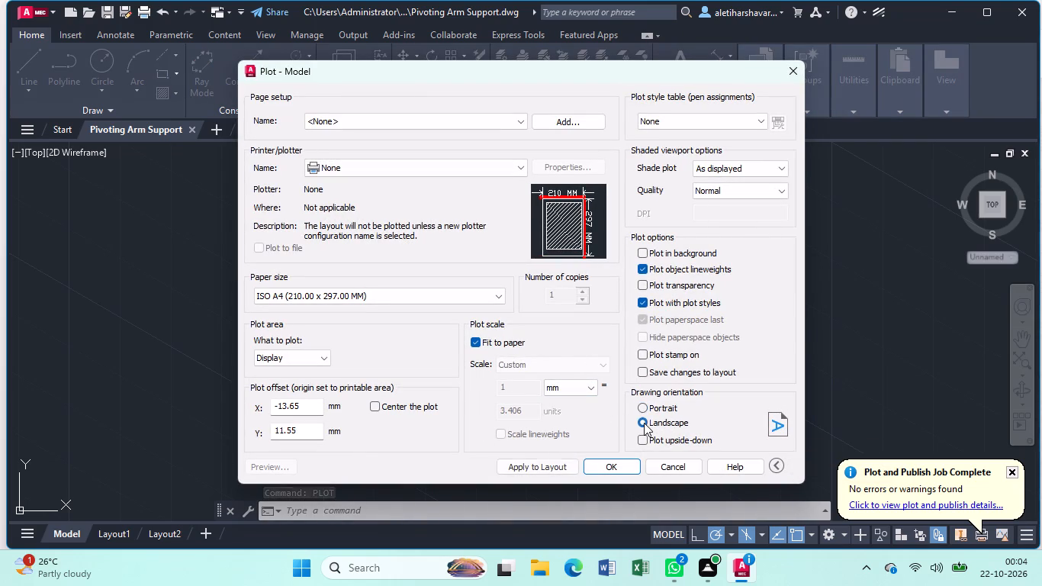
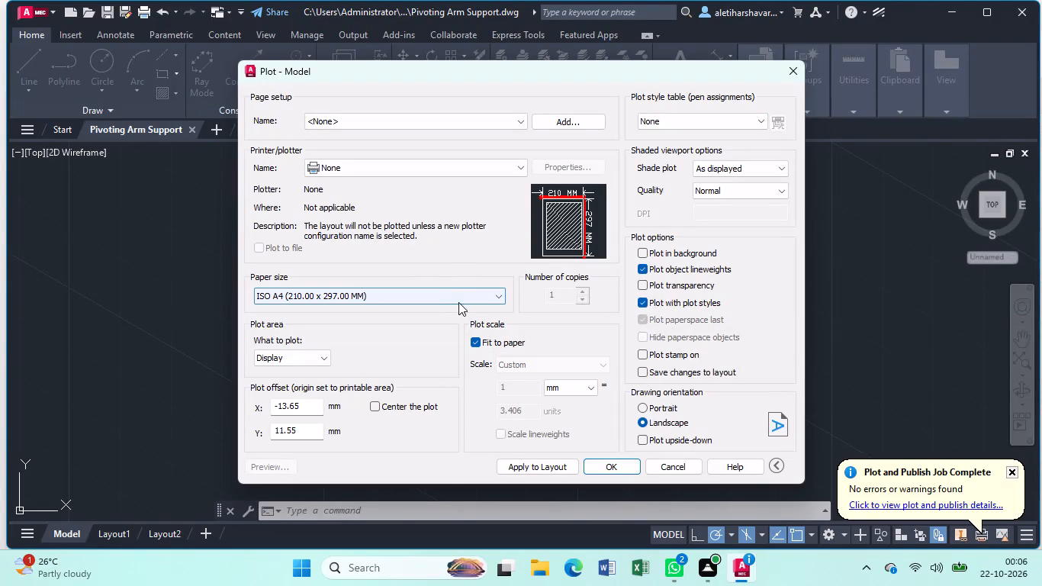
# Configure the plot with ISO A4 (297.00 x 210.00 MM) paper, the DWG To PDF.pc3 plotter and a centred plot offset.
pyautogui.click(498, 297)
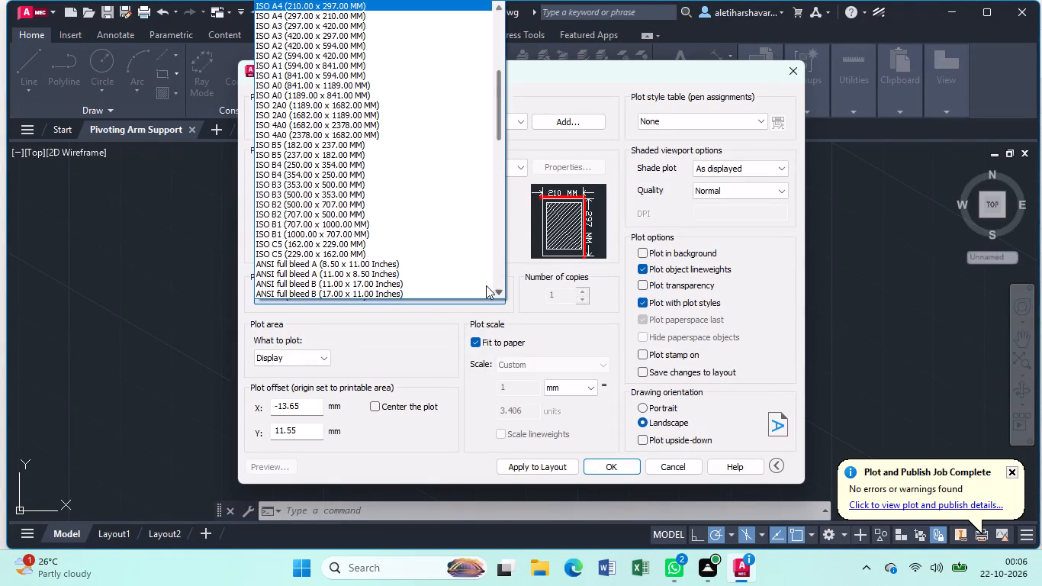
pyautogui.click(371, 14)
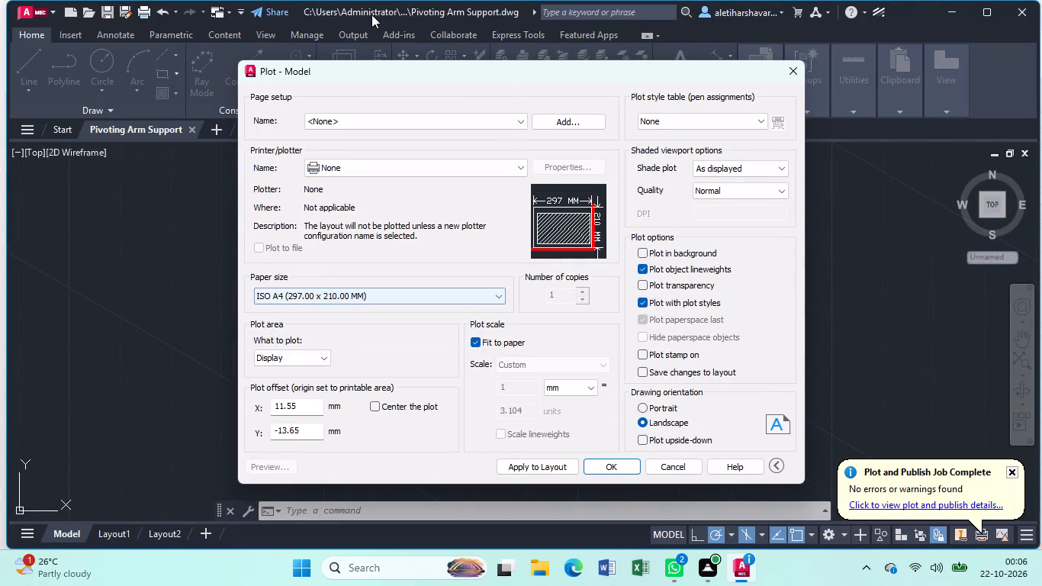
pyautogui.click(521, 166)
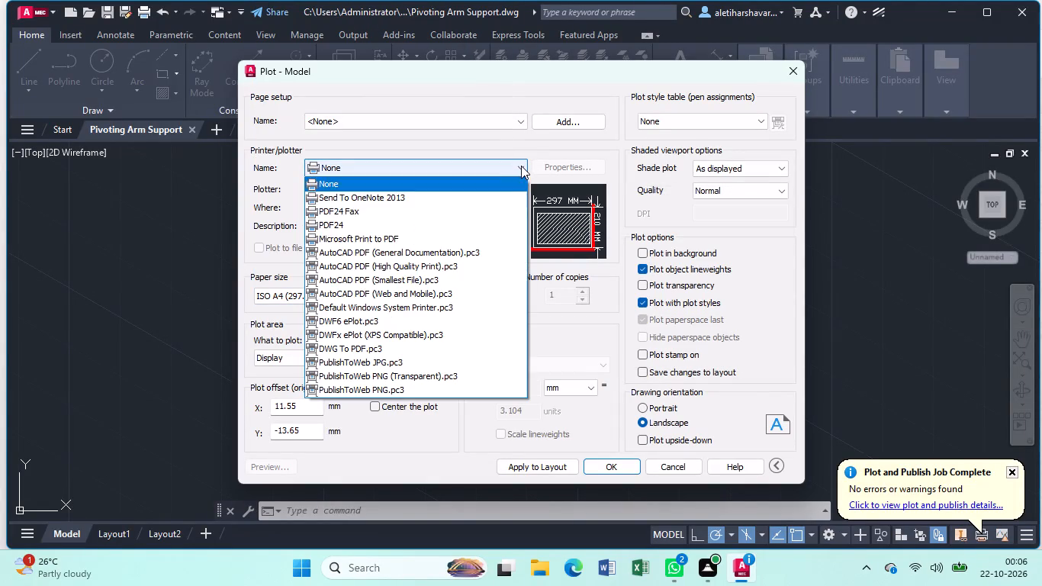
pyautogui.click(378, 345)
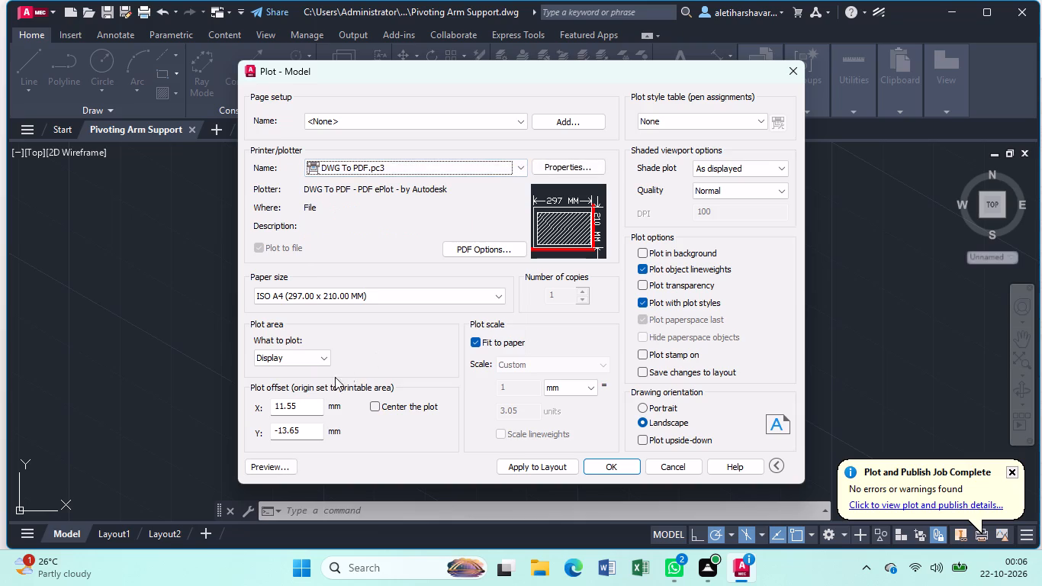
pyautogui.click(366, 406)
pyautogui.click(376, 406)
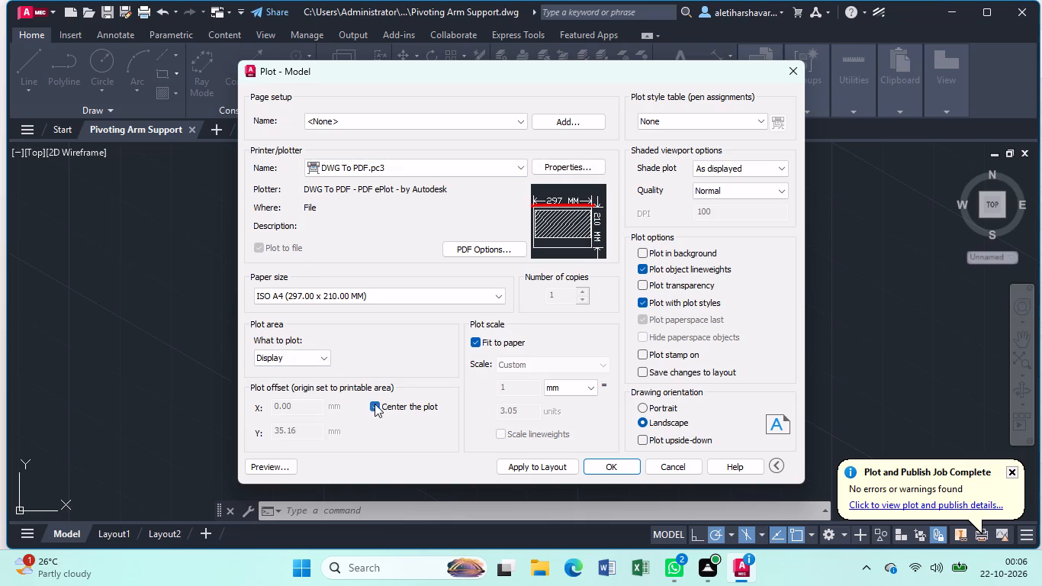
# Set the plot area to a window enclosing the whole annotated part with all its dimensions and leaders.
pyautogui.click(317, 358)
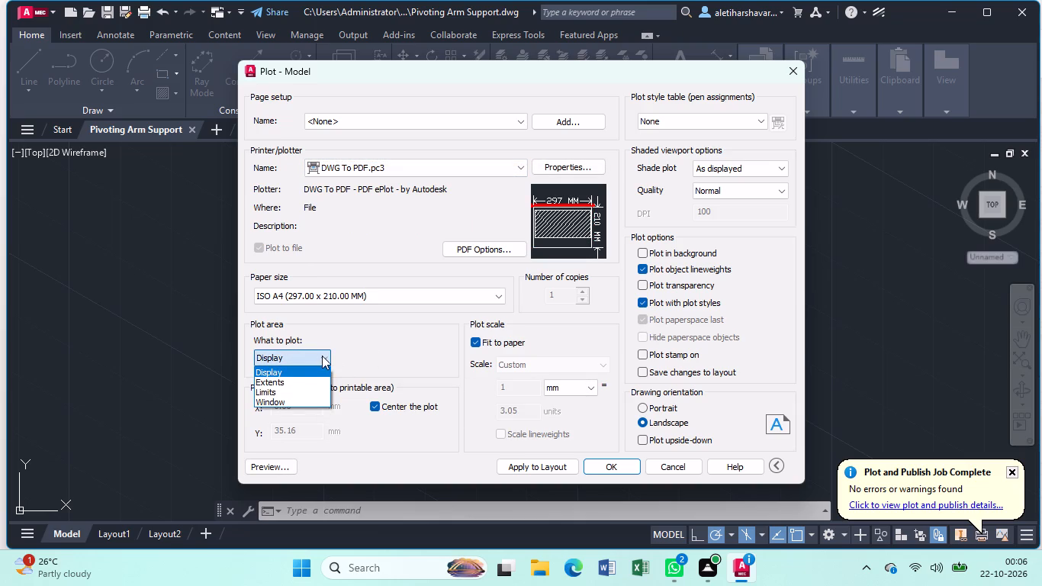
pyautogui.click(310, 402)
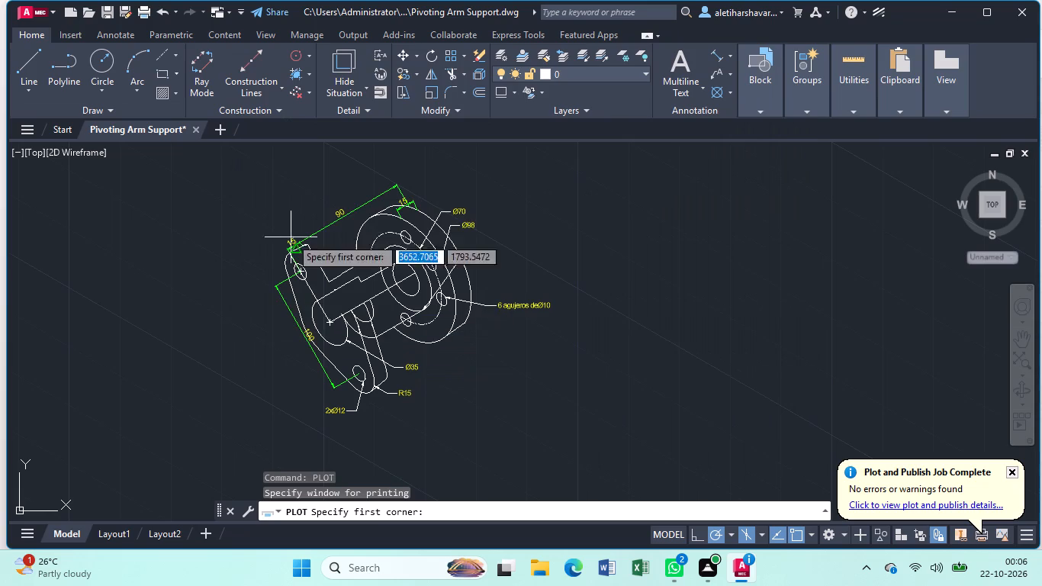
pyautogui.click(234, 175)
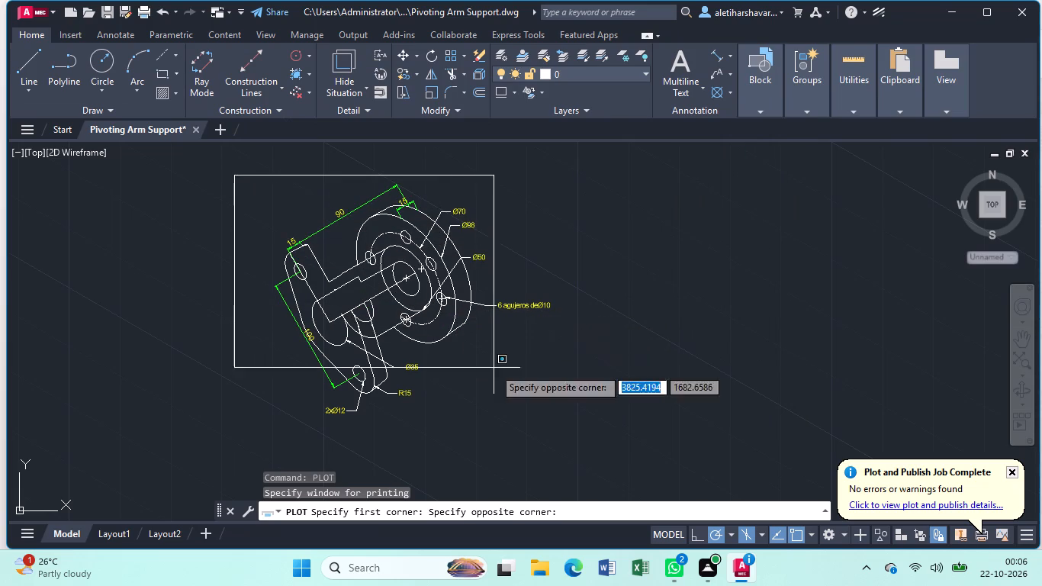
pyautogui.click(618, 433)
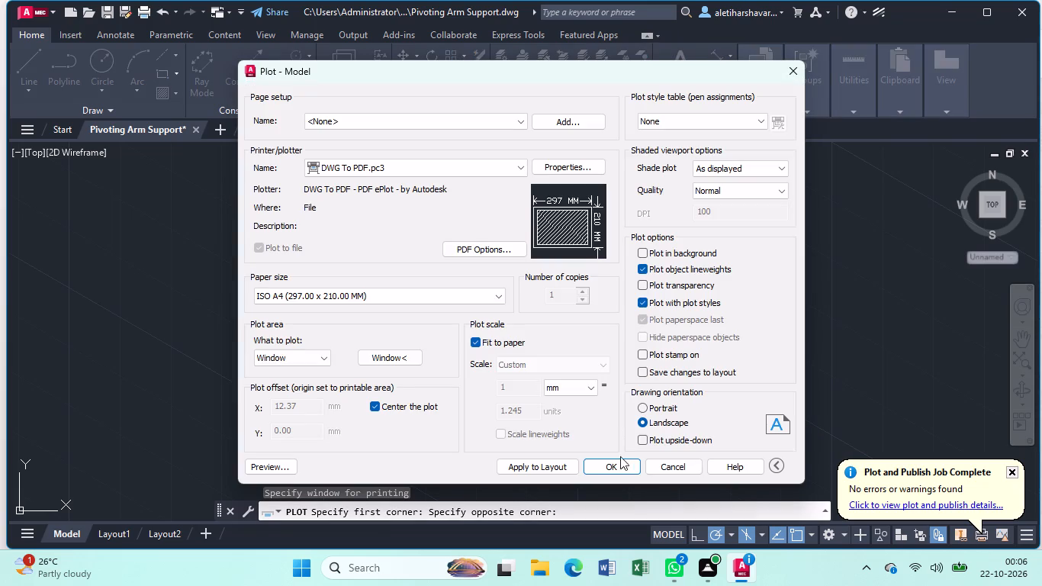
# Plot the drawing to the Documents folder as "Pivoting Arm Support-Model.pdf" and close the resulting PDF in Acrobat.
pyautogui.click(622, 462)
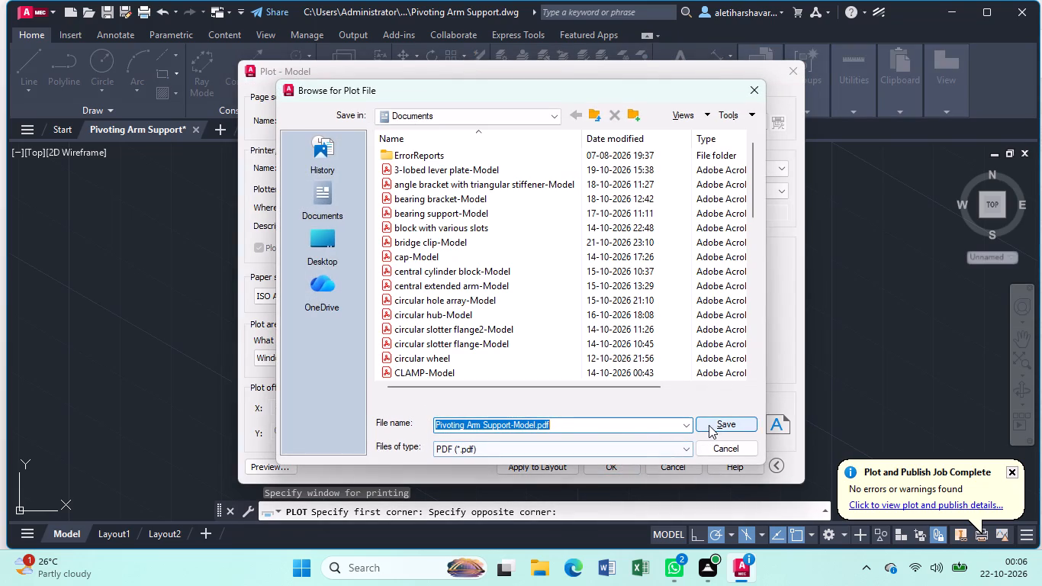
pyautogui.click(713, 423)
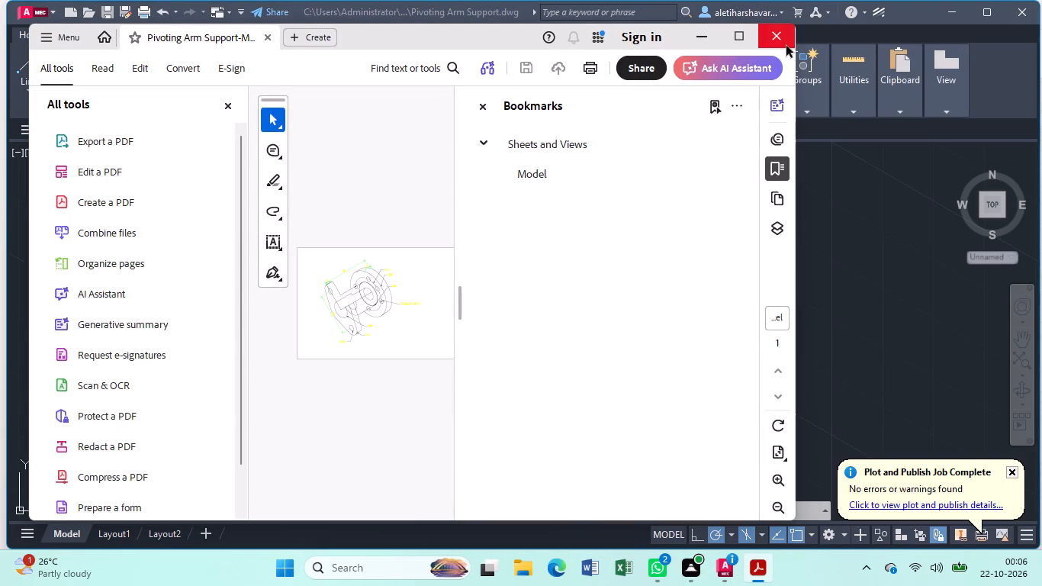
pyautogui.click(766, 34)
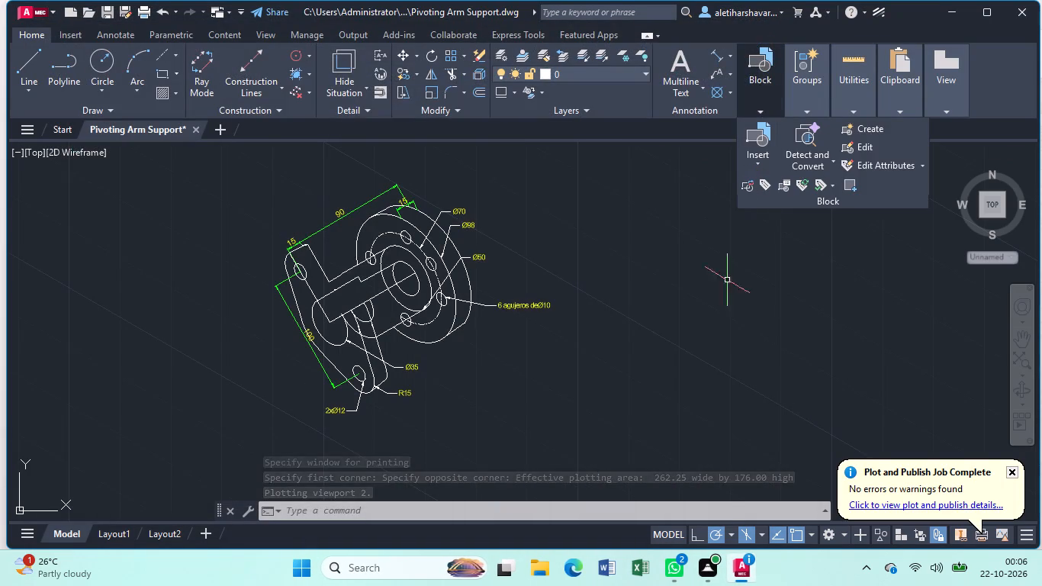